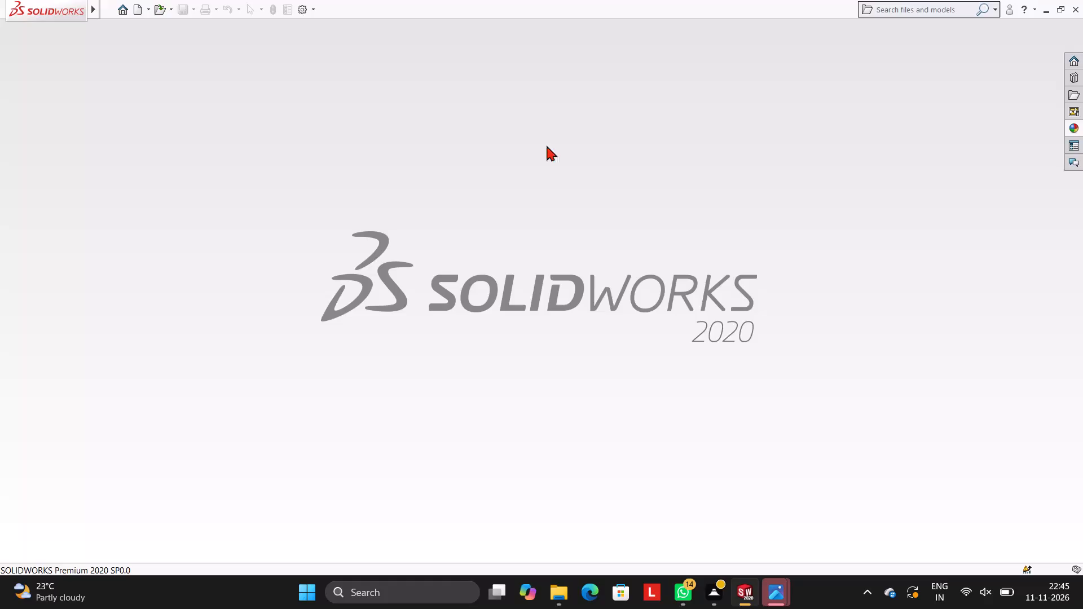
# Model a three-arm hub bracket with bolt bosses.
# Create a new part document.
pyautogui.click(134, 8)
pyautogui.click(461, 435)
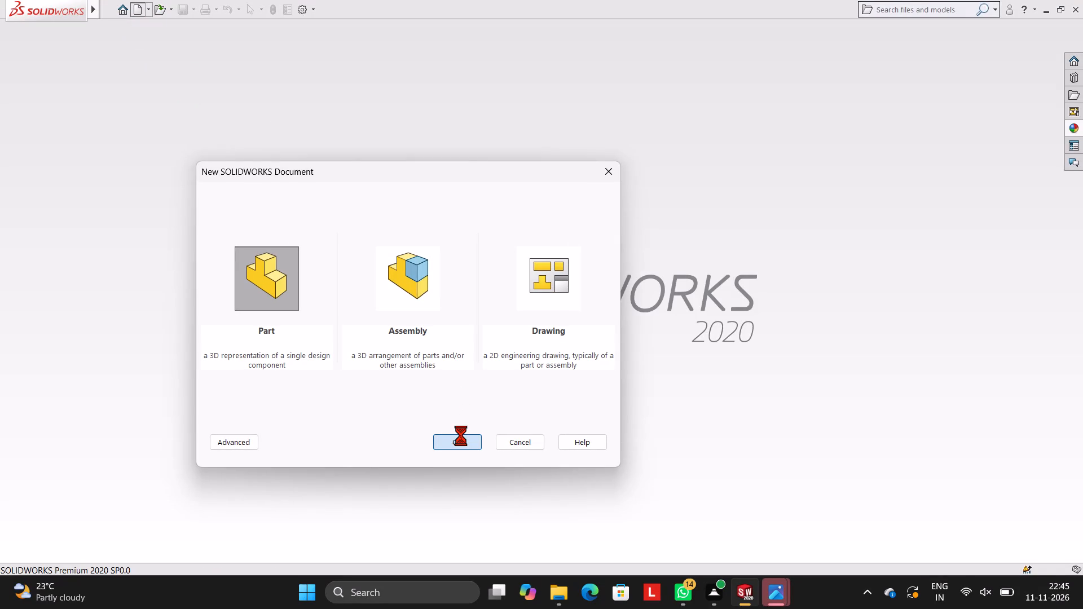
# Start a sketch on the Front Plane.
pyautogui.click(51, 209)
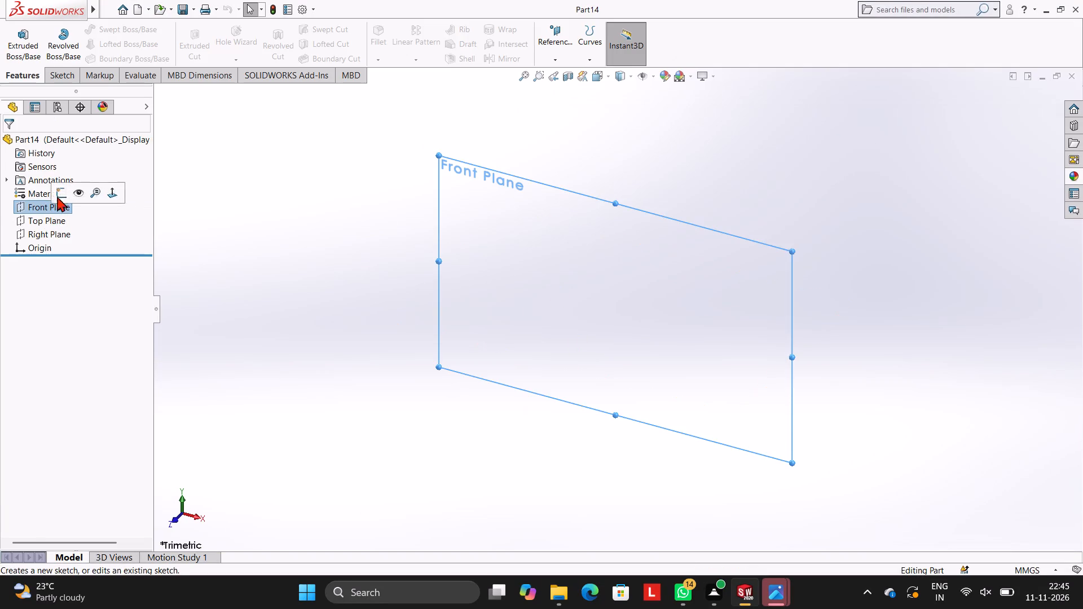
pyautogui.click(59, 195)
pyautogui.click(468, 261)
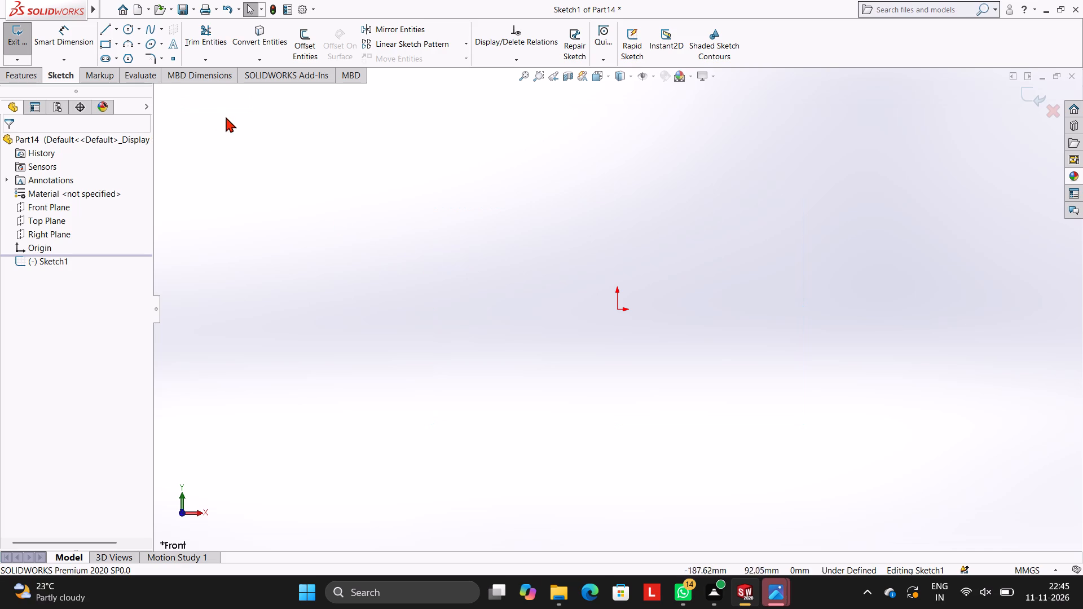
# Draw a circle centred on the origin with a 32 mm radius, dimensioned by radius instead of diameter.
pyautogui.click(128, 27)
pyautogui.click(80, 245)
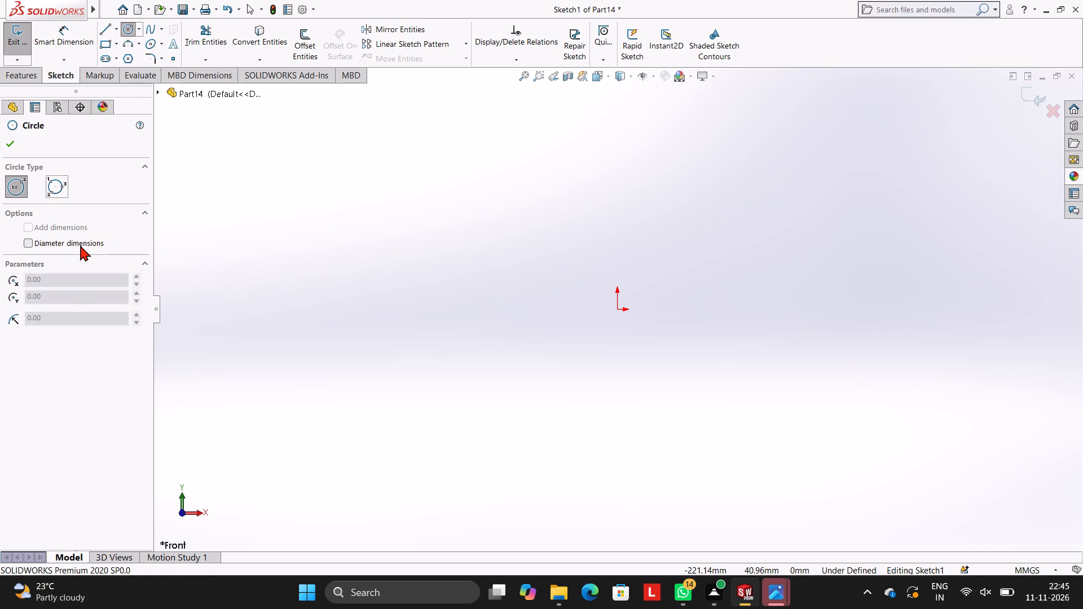
pyautogui.click(617, 311)
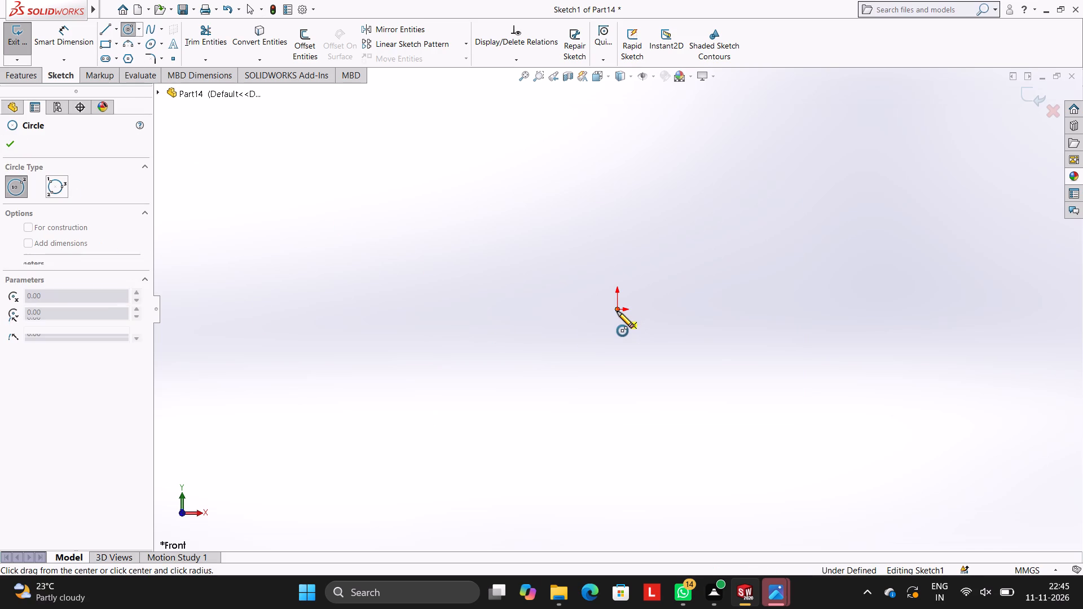
pyautogui.write('32')
pyautogui.press('Return')
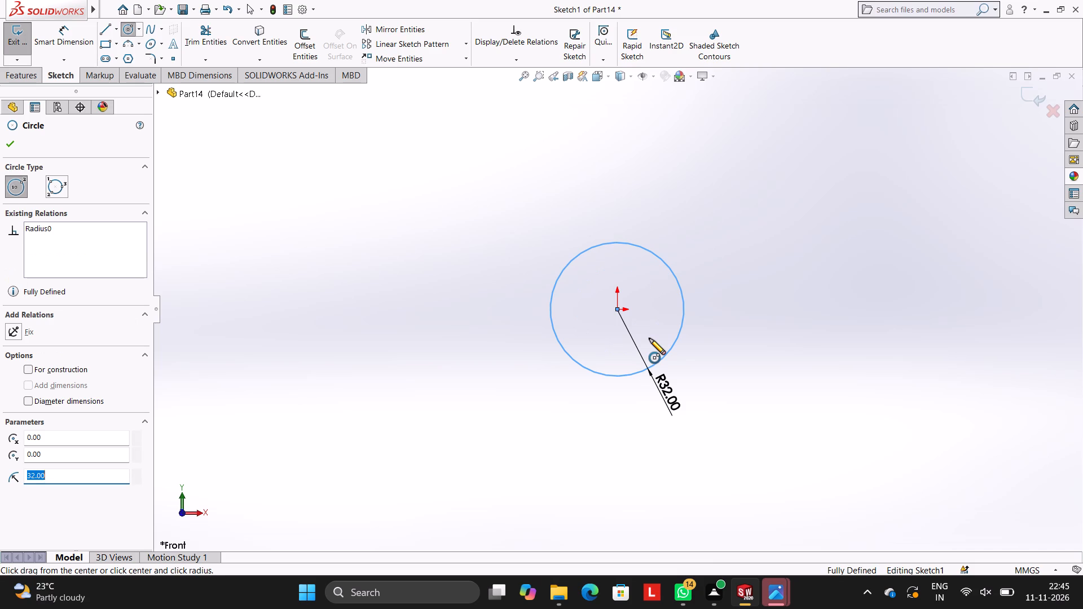
pyautogui.press('Escape')
pyautogui.press('Escape')
pyautogui.press('Escape')
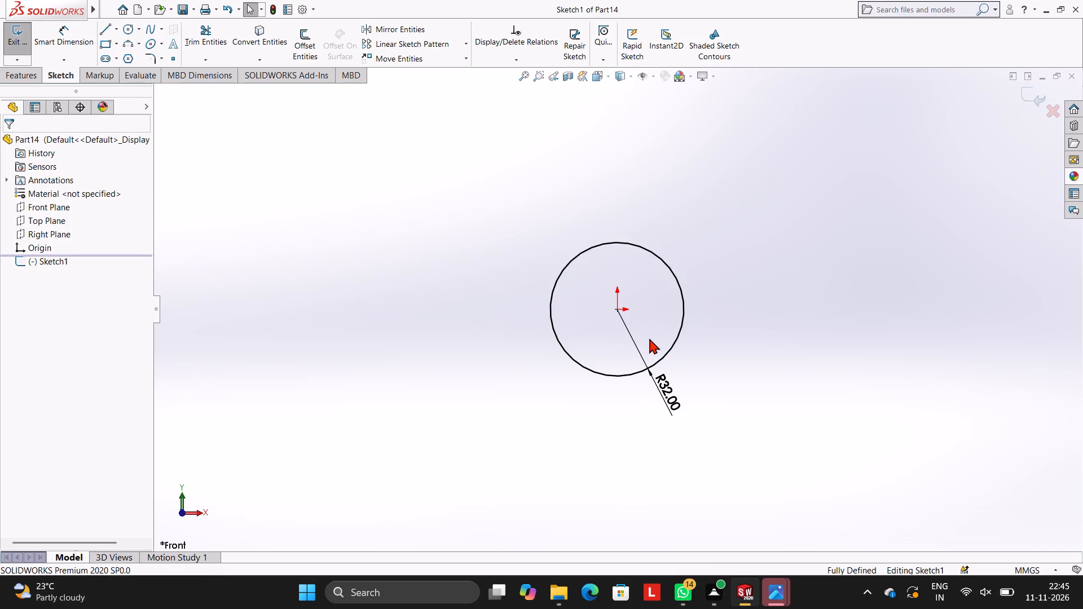
# Draw a 45 mm vertical line down from the origin, continuing with a 40 mm horizontal line to the left.
pyautogui.scroll(3, 665, 381)
pyautogui.scroll(-1, 665, 378)
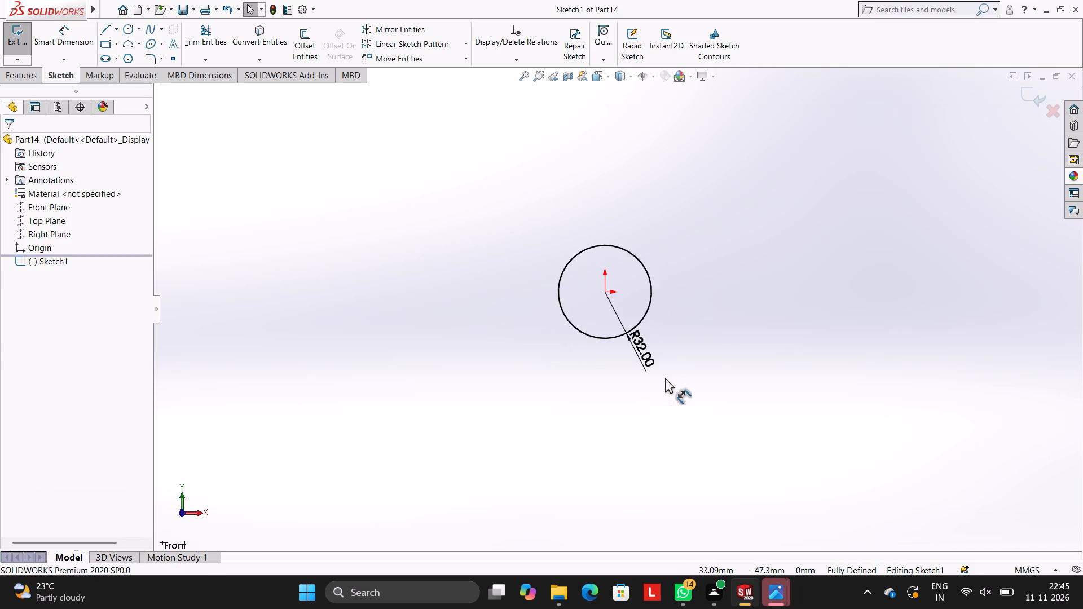
pyautogui.scroll(1, 599, 273)
pyautogui.scroll(-2, 599, 273)
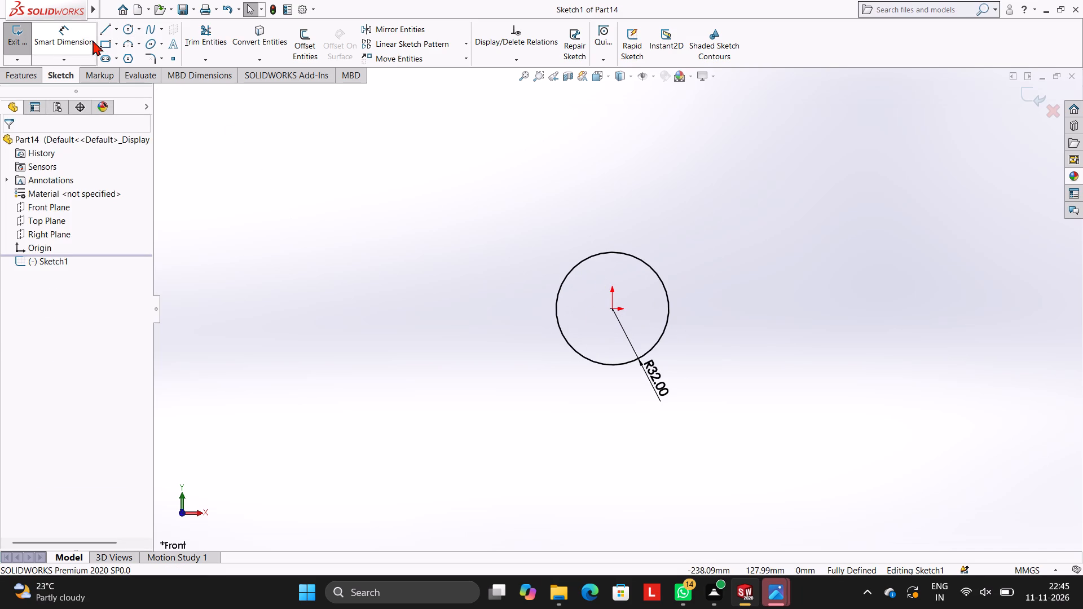
pyautogui.click(108, 29)
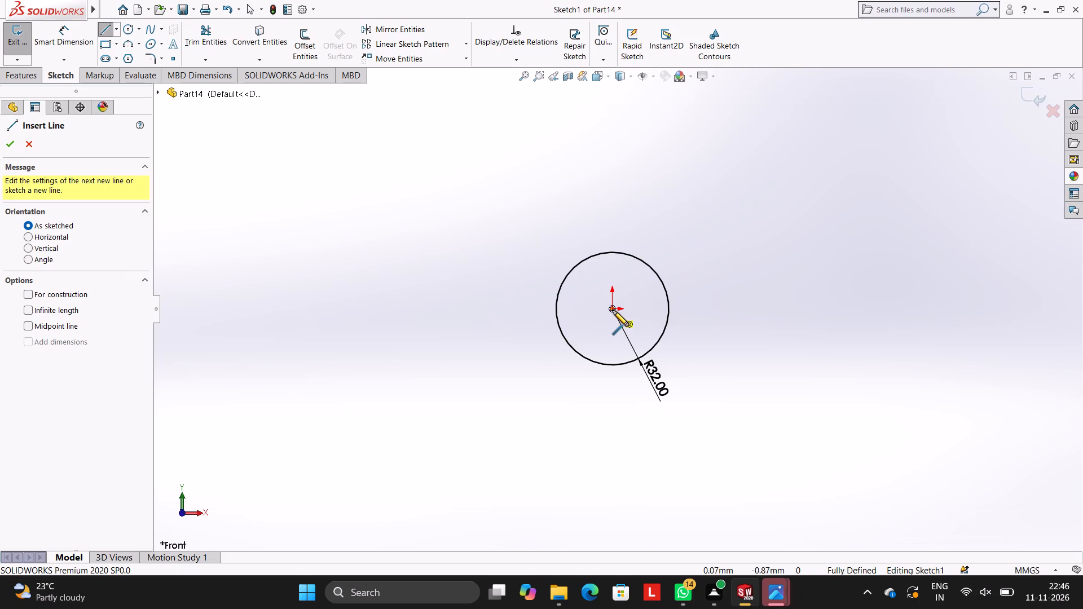
pyautogui.click(613, 310)
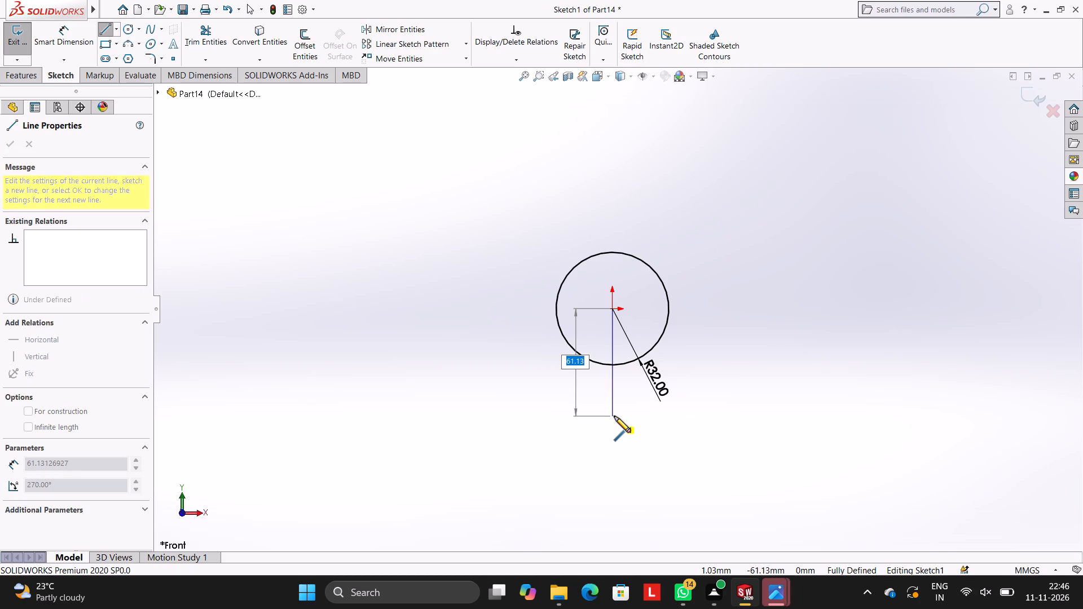
pyautogui.write('45')
pyautogui.press('Return')
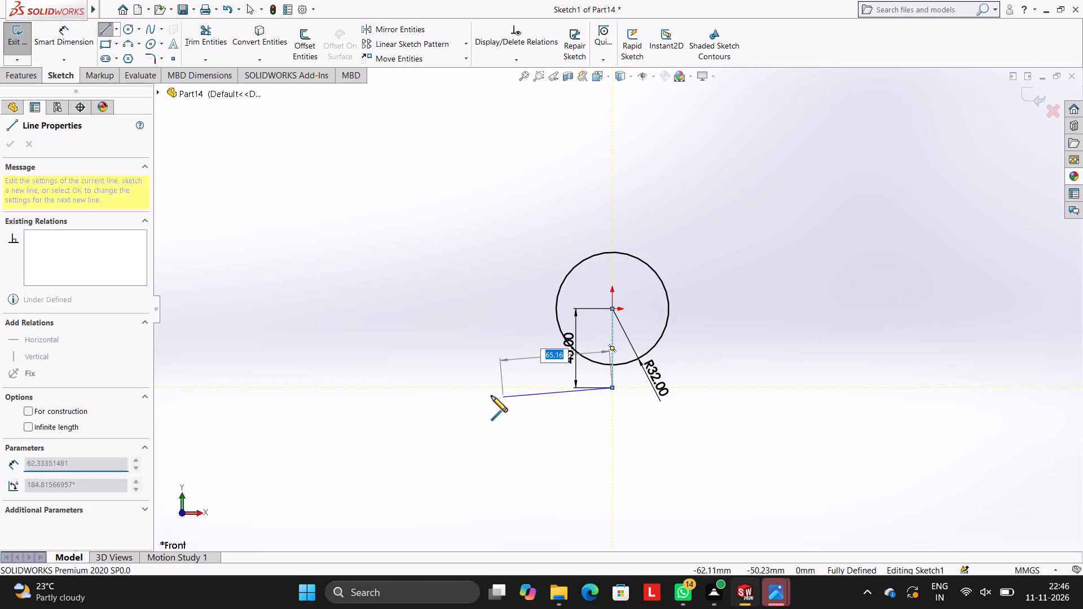
pyautogui.write('40')
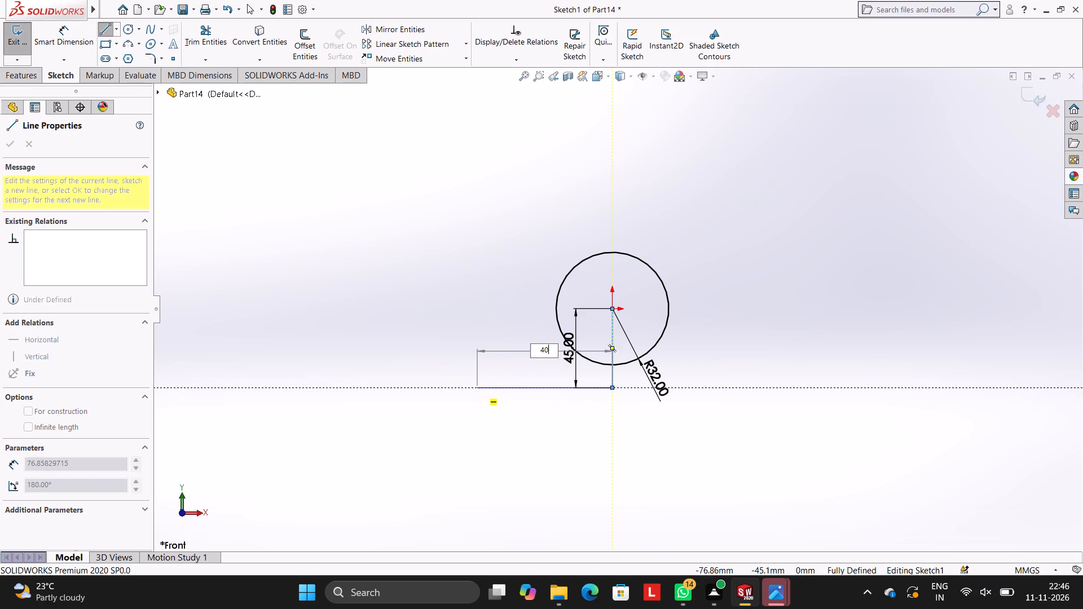
pyautogui.press('Return')
pyautogui.press('Escape')
pyautogui.press('Escape')
pyautogui.press('Escape')
pyautogui.press('Escape')
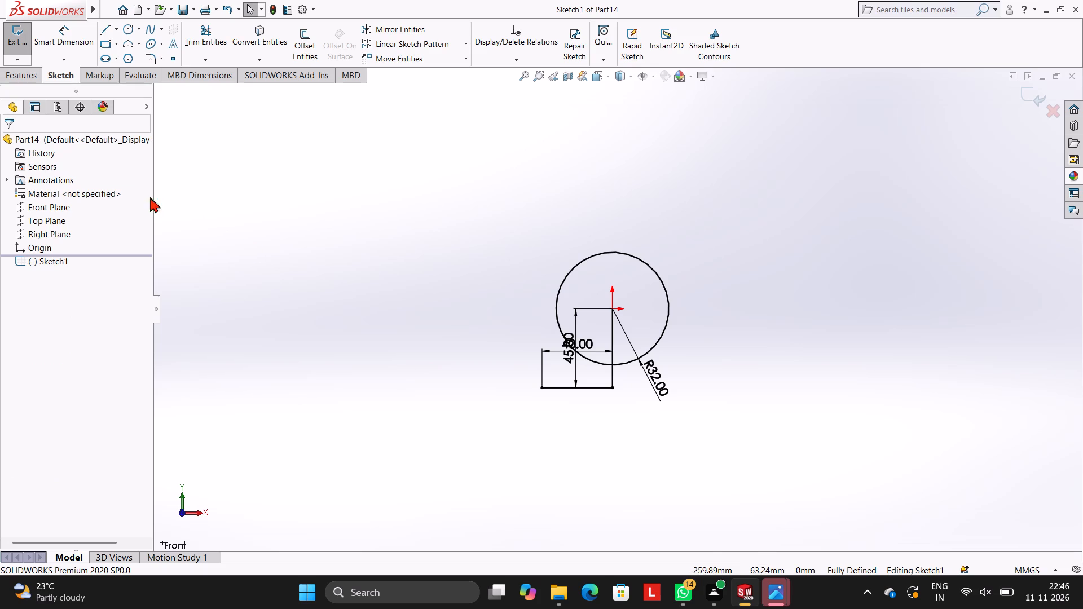
# Draw a 40 mm horizontal line to the right from the lower end of the vertical line.
pyautogui.click(103, 29)
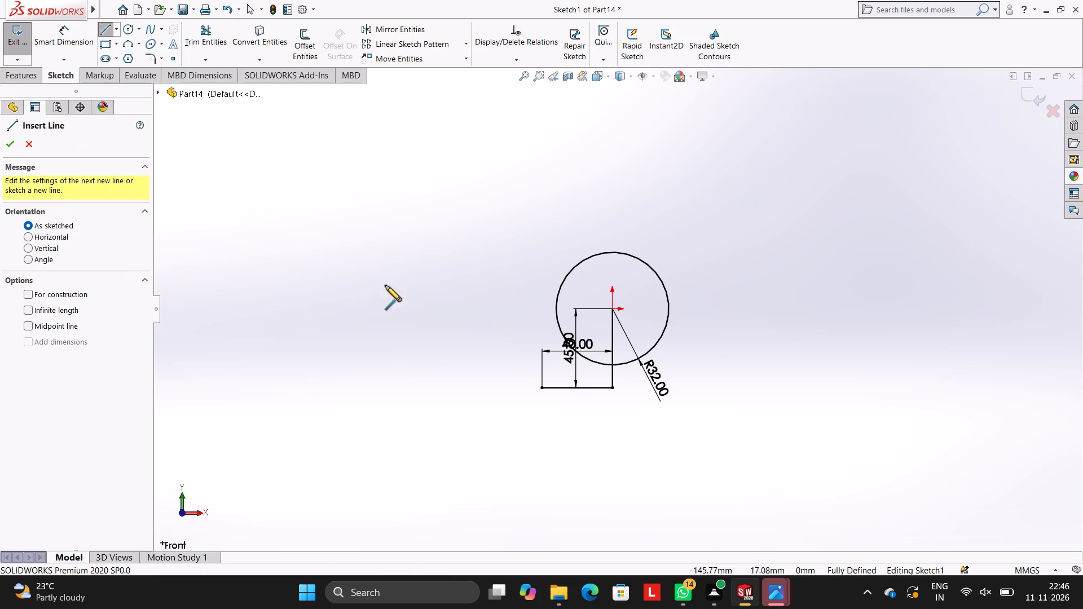
pyautogui.click(614, 389)
pyautogui.write('40')
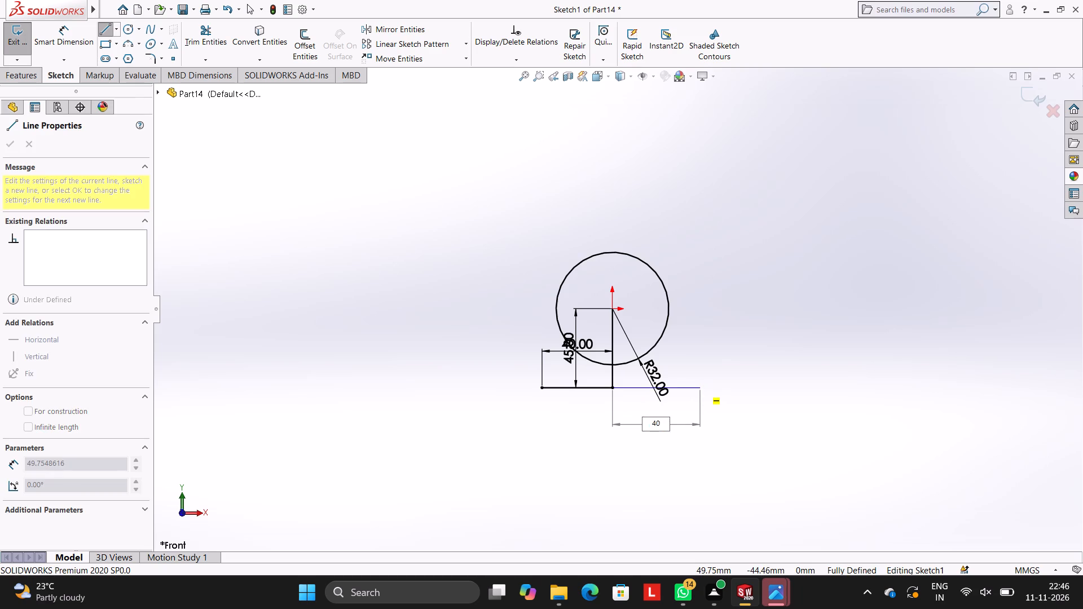
pyautogui.press('Return')
pyautogui.press('Escape')
pyautogui.press('Escape')
pyautogui.press('Escape')
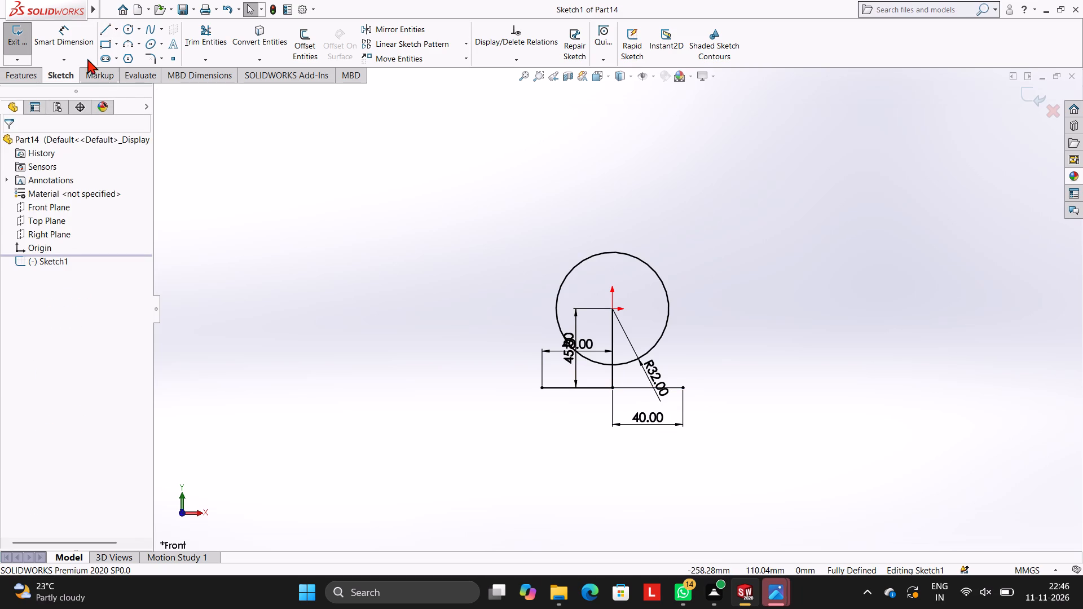
# Draw a 20 mm radius circle centred on the outer end of the left horizontal line.
pyautogui.click(128, 25)
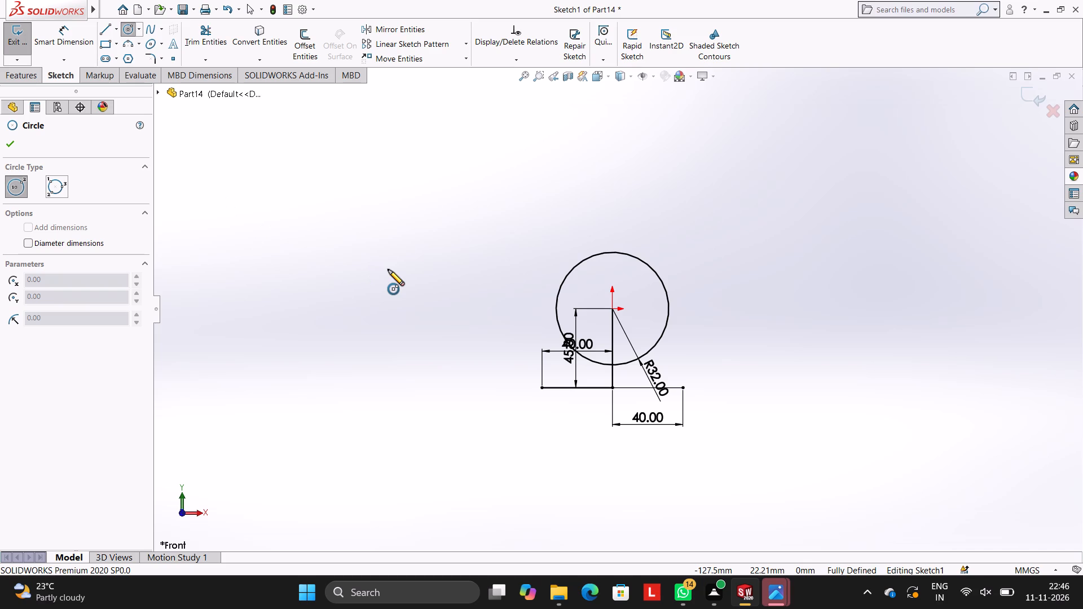
pyautogui.scroll(1, 670, 396)
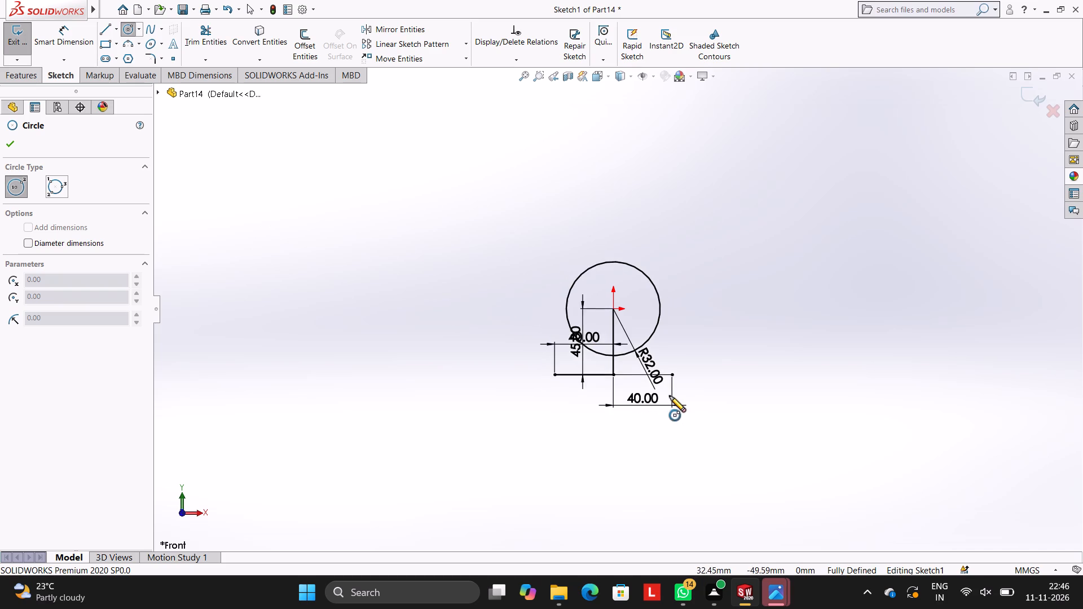
pyautogui.scroll(-1, 669, 394)
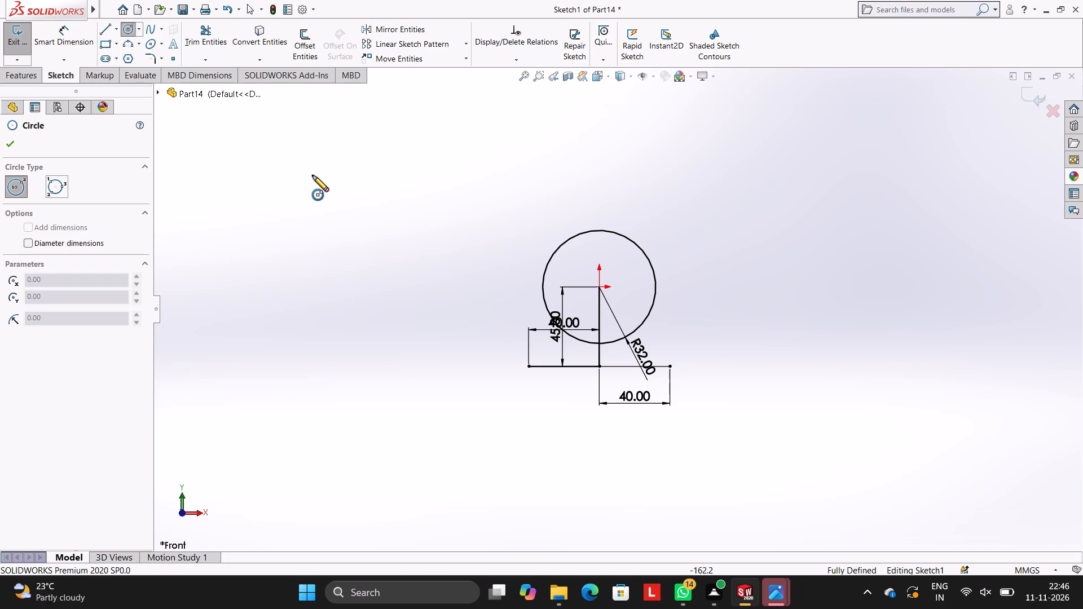
pyautogui.click(529, 367)
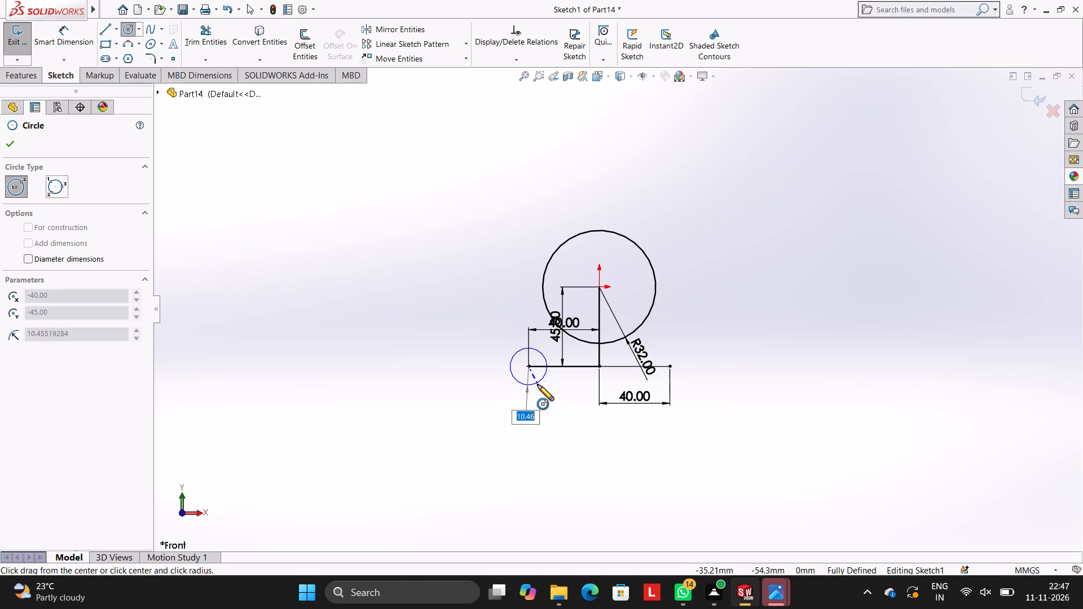
pyautogui.write('20')
pyautogui.press('Return')
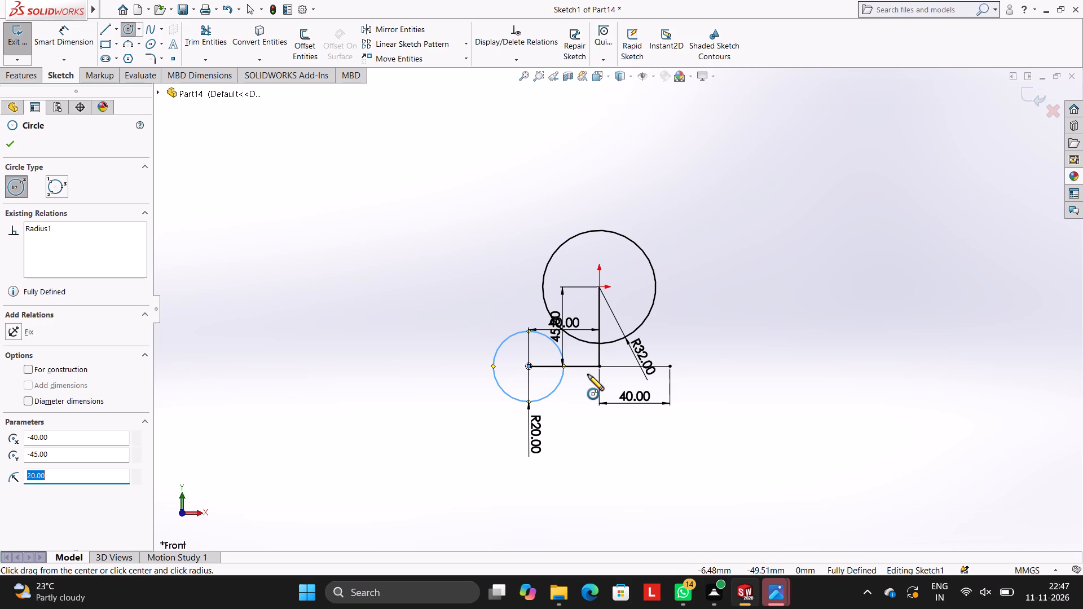
pyautogui.press('Escape')
pyautogui.press('Escape')
pyautogui.press('Escape')
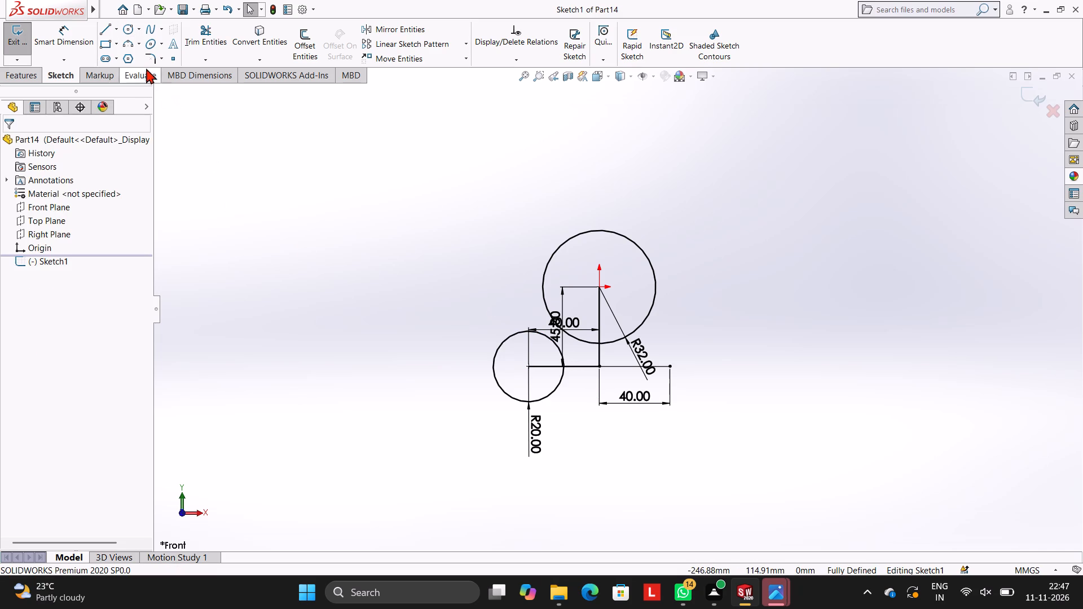
# Draw a 20 mm radius circle centred on the outer end of the right horizontal line.
pyautogui.click(130, 29)
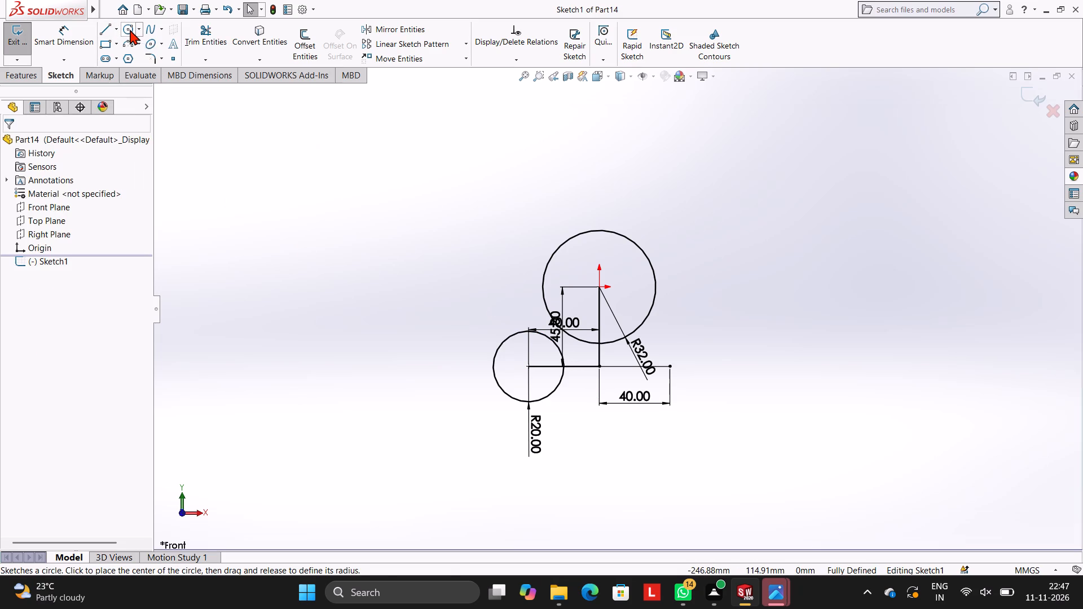
pyautogui.click(671, 366)
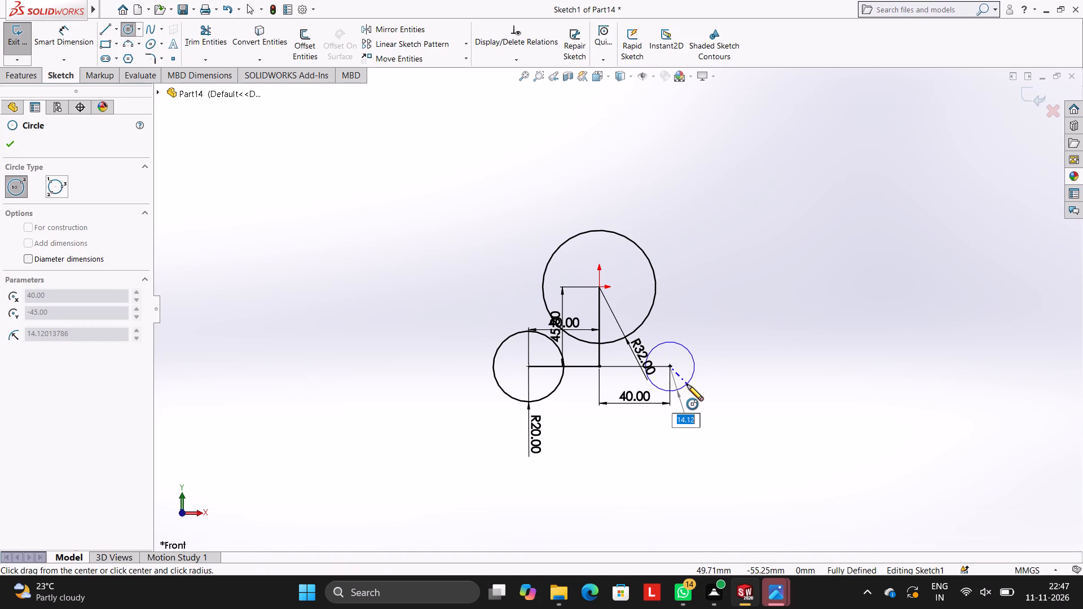
pyautogui.write('20')
pyautogui.press('Return')
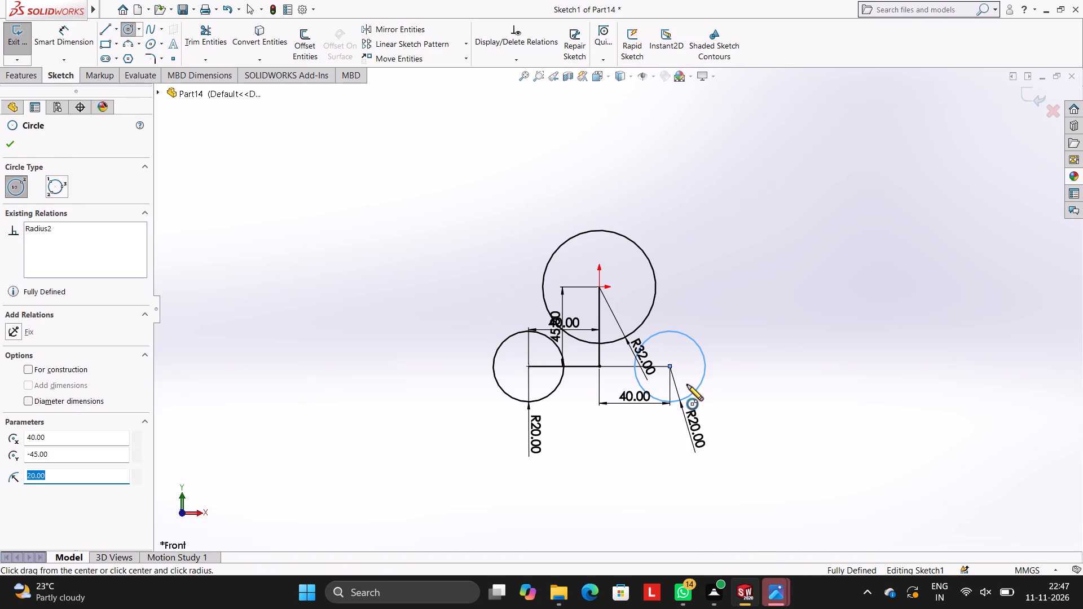
pyautogui.press('Escape')
pyautogui.press('Escape')
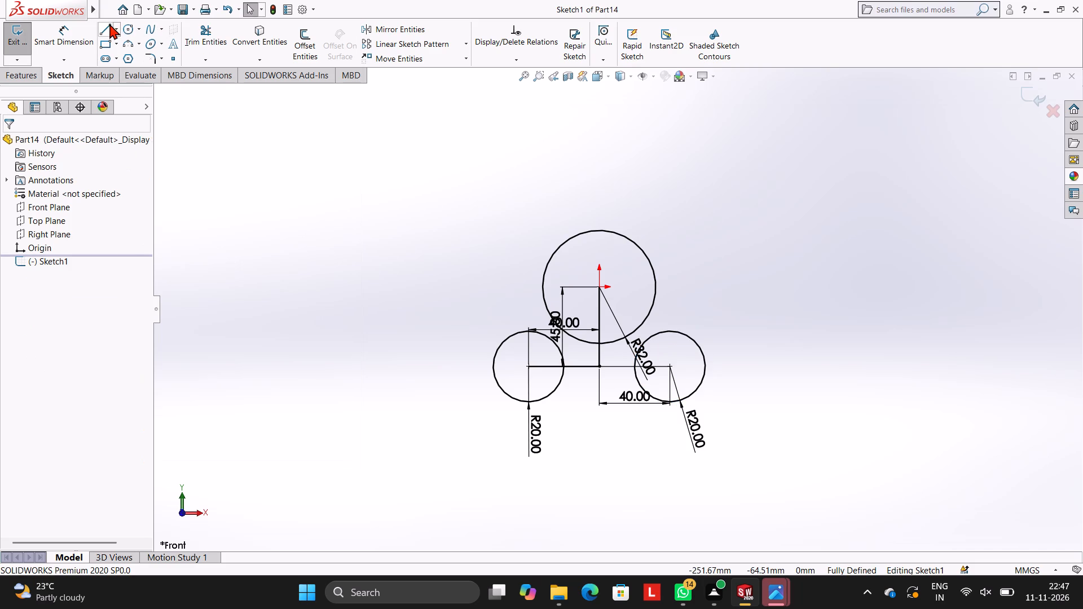
# Draw an outer line about 59 mm long joining the left 20 mm circle tangentially to the 32 mm radius circle.
pyautogui.click(109, 24)
pyautogui.click(495, 354)
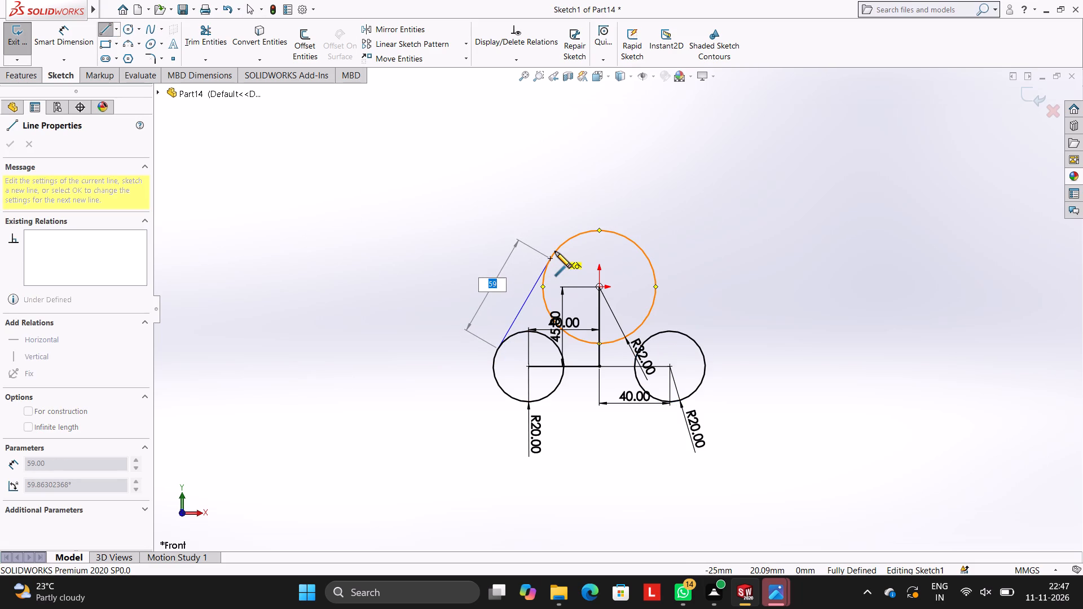
pyautogui.click(555, 251)
pyautogui.press('Escape')
pyautogui.press('Escape')
pyautogui.press('Escape')
pyautogui.press('Escape')
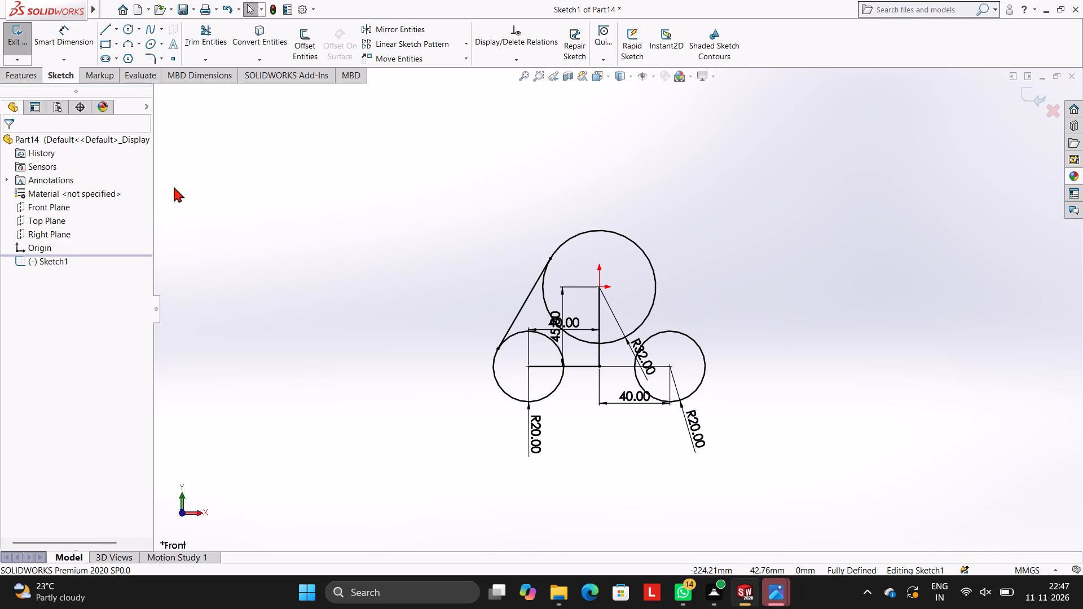
# Draw an outer line about 59 mm long from the 32 mm radius circle to the right 20 mm radius circle.
pyautogui.click(105, 28)
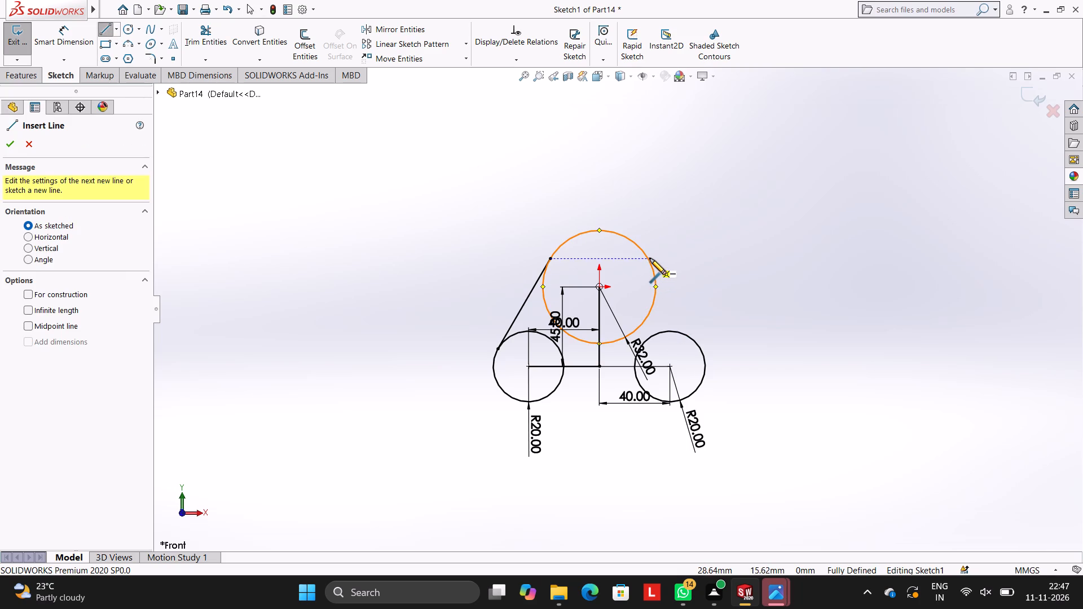
pyautogui.click(649, 258)
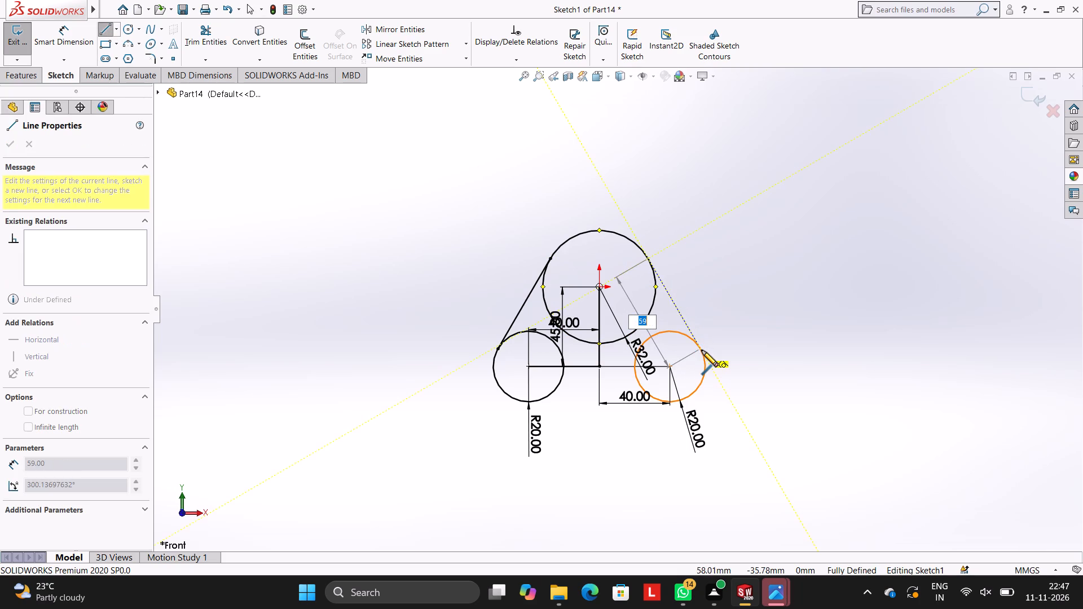
pyautogui.click(702, 350)
pyautogui.press('Escape')
pyautogui.press('Escape')
pyautogui.press('Escape')
pyautogui.press('Escape')
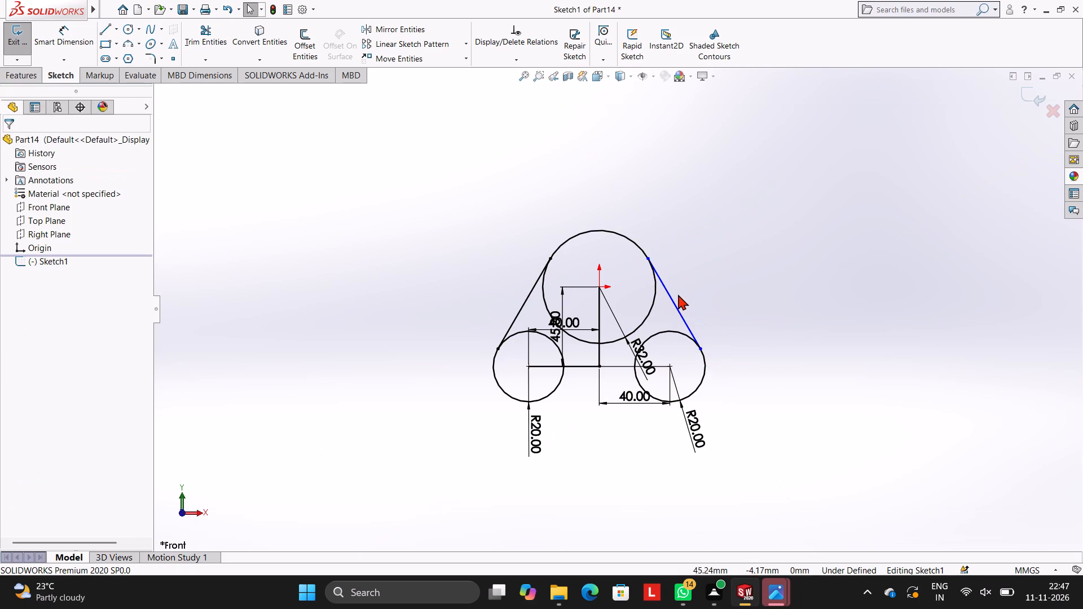
# Add a tangent relation between the right outer line and the 32 mm radius circle.
pyautogui.click(669, 290)
pyautogui.keyDown('ctrl'); pyautogui.click(636, 243); pyautogui.keyUp('ctrl')
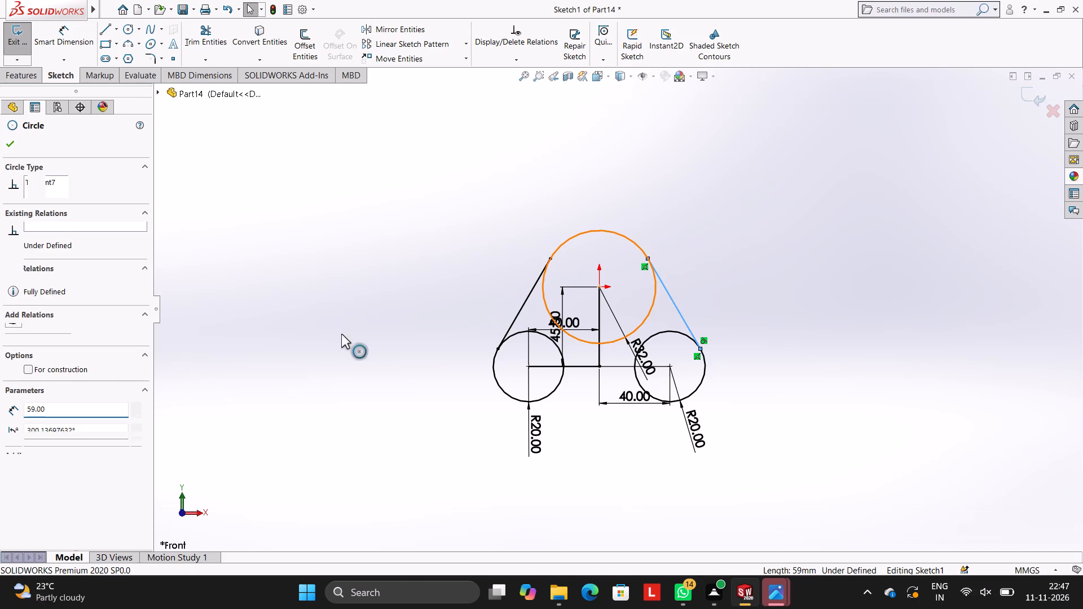
pyautogui.keyDown('ctrl'); pyautogui.click(42, 344); pyautogui.keyUp('ctrl')
pyautogui.press('Escape')
pyautogui.press('Escape')
pyautogui.press('Escape')
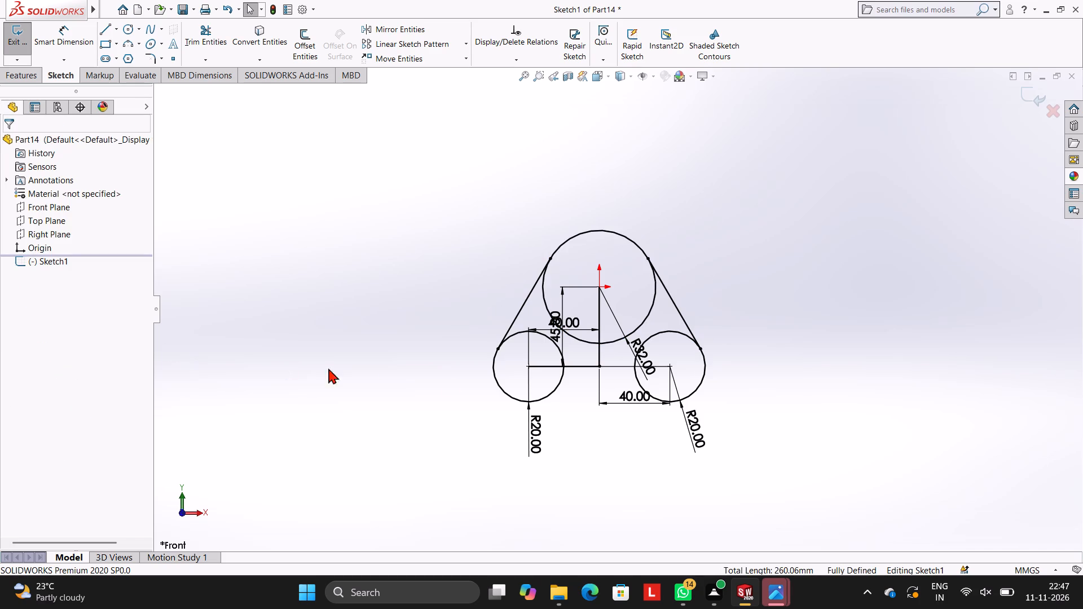
# Apply a tangent relation between the right outer line and the right 20 mm radius circle.
pyautogui.click(681, 314)
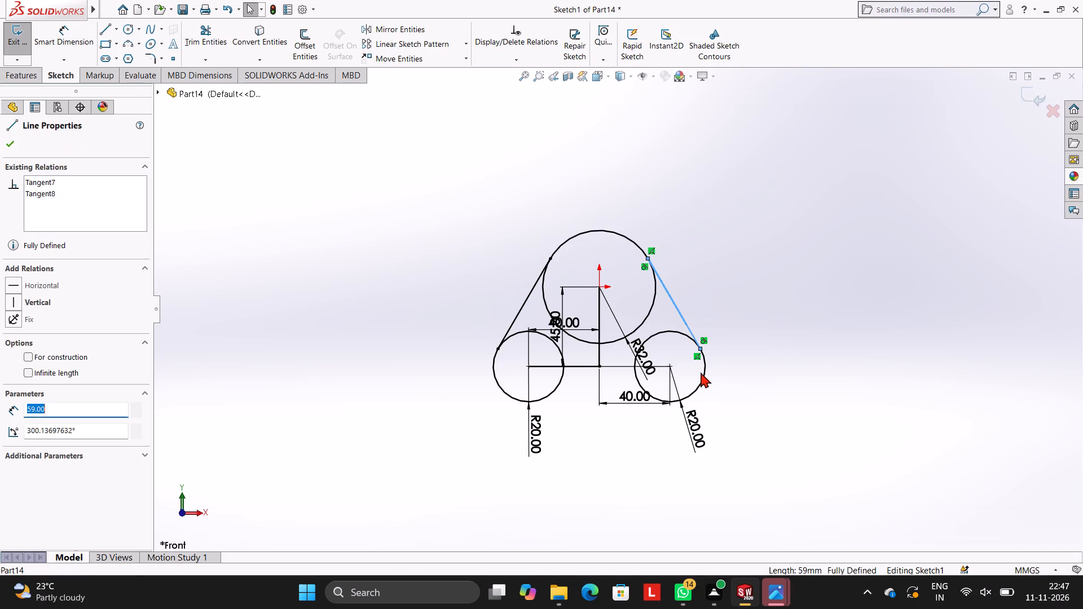
pyautogui.keyDown('ctrl'); pyautogui.click(703, 372); pyautogui.keyUp('ctrl')
pyautogui.keyDown('ctrl'); pyautogui.click(37, 340); pyautogui.keyUp('ctrl')
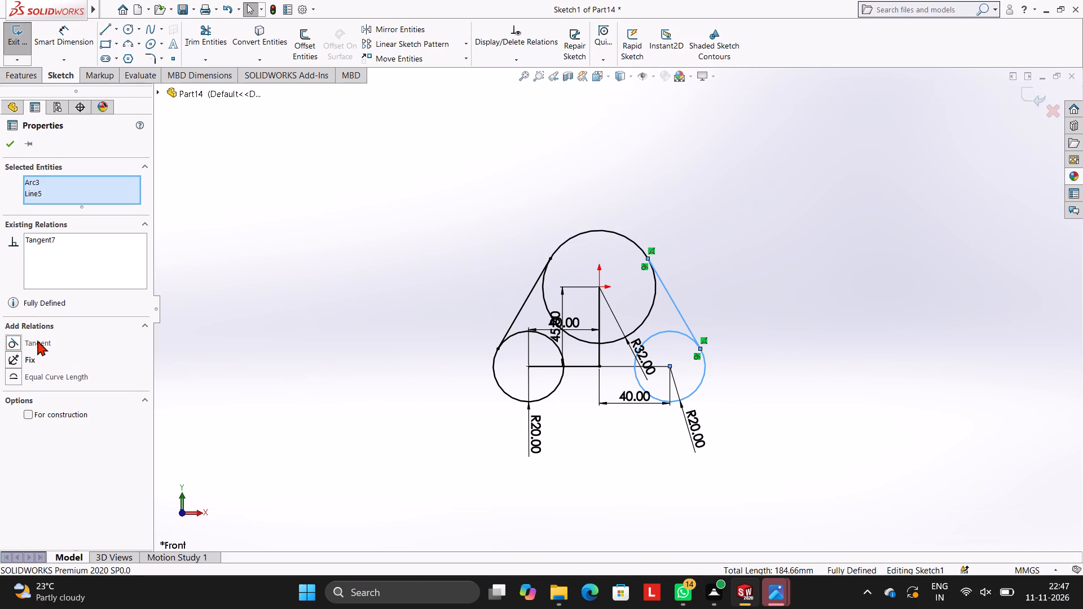
pyautogui.press('Escape')
pyautogui.press('Escape')
pyautogui.press('Escape')
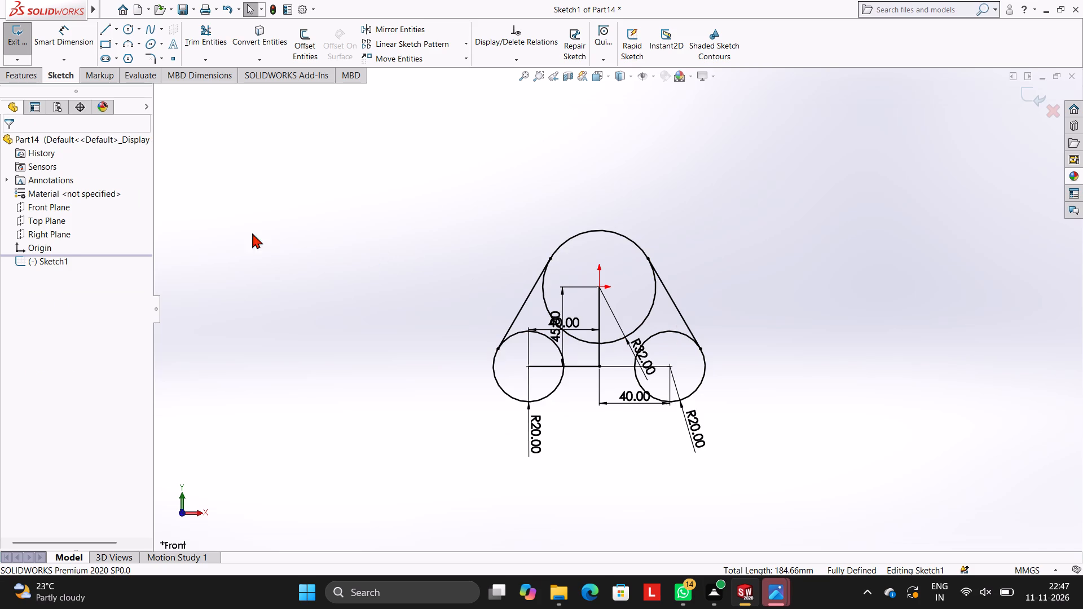
# Draw a horizontal line about 80 mm long joining the lowest points of the two 20 mm radius circles.
pyautogui.click(105, 30)
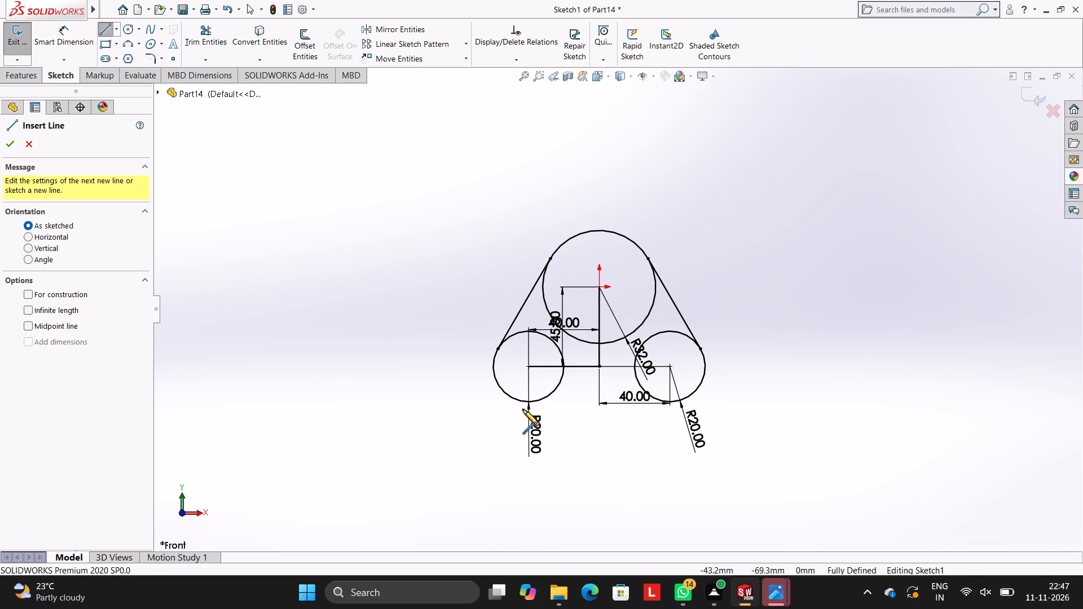
pyautogui.click(528, 401)
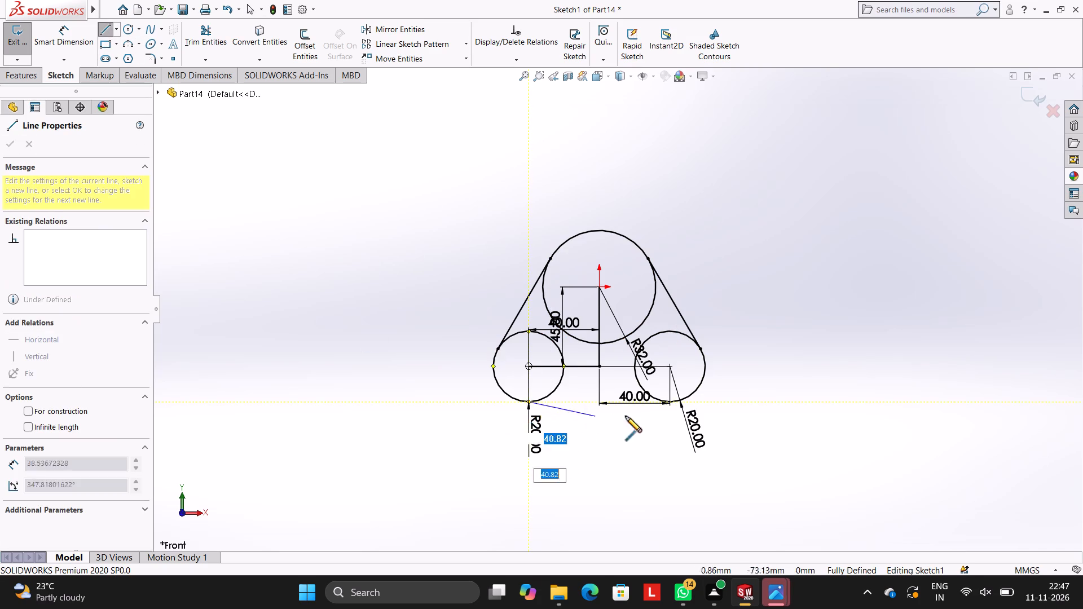
pyautogui.click(671, 403)
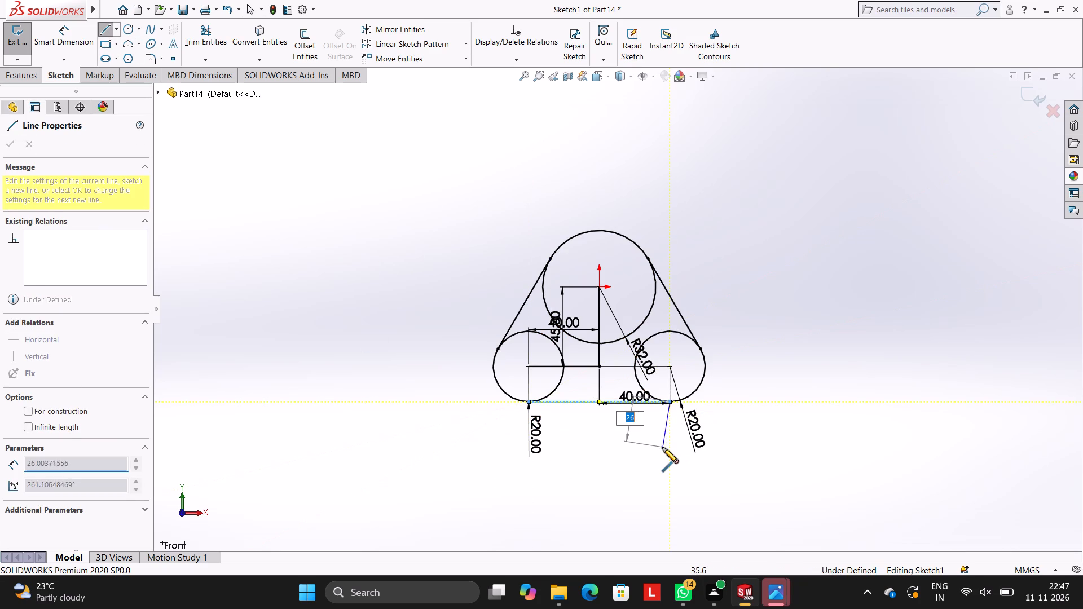
pyautogui.press('Escape')
pyautogui.press('Escape')
pyautogui.press('Escape')
pyautogui.press('Escape')
pyautogui.press('Escape')
pyautogui.press('Escape')
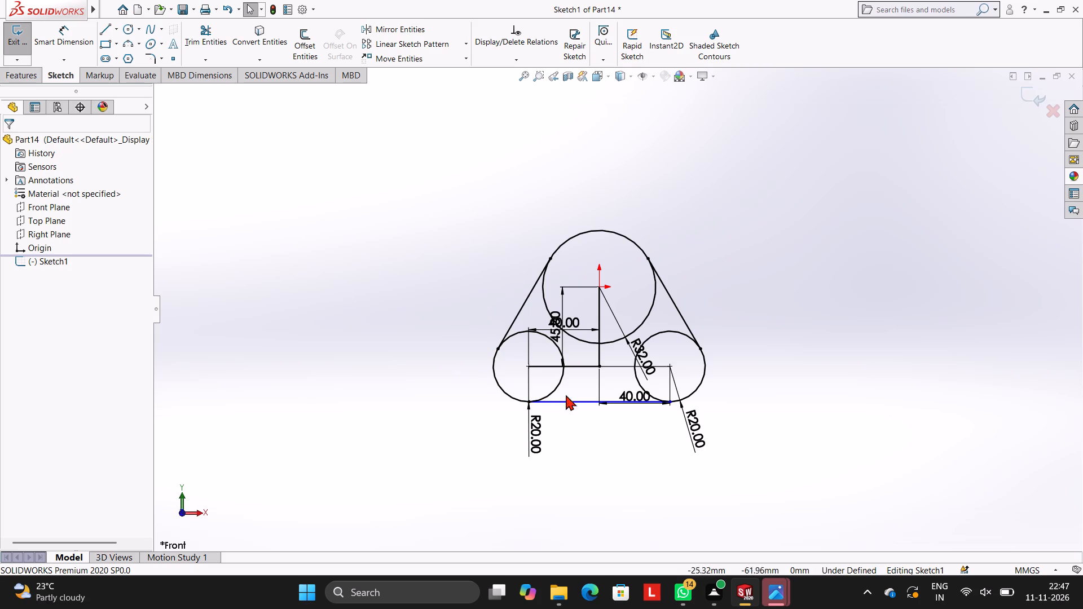
# Add a tangent relation between the bottom line and the left 20 mm radius circle.
pyautogui.click(557, 386)
pyautogui.keyDown('ctrl'); pyautogui.click(574, 401); pyautogui.keyUp('ctrl')
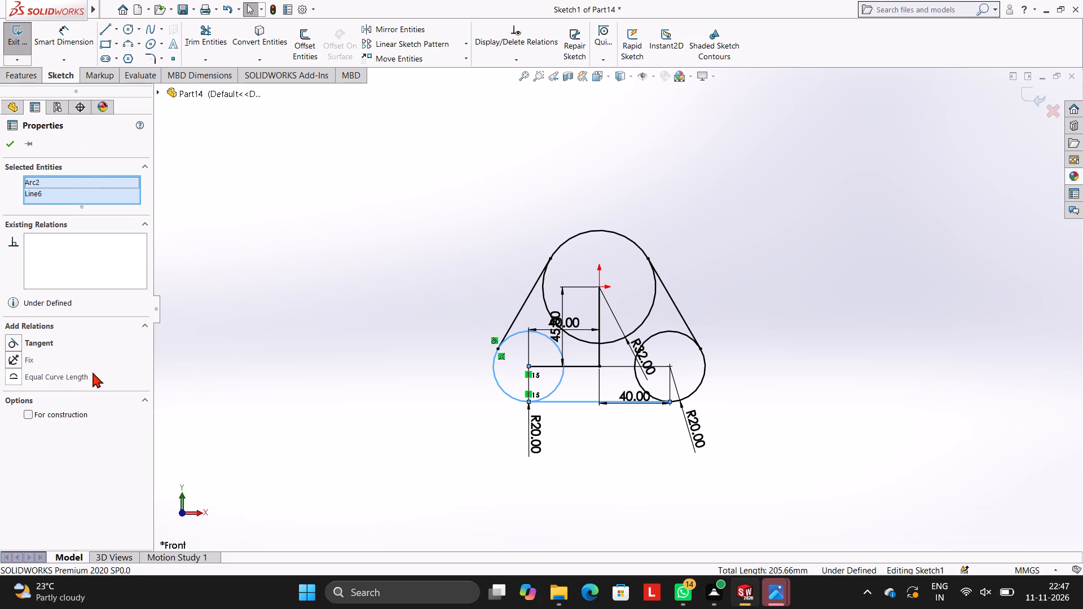
pyautogui.keyDown('ctrl'); pyautogui.click(48, 343); pyautogui.keyUp('ctrl')
pyautogui.press('Escape')
pyautogui.press('Escape')
pyautogui.press('Escape')
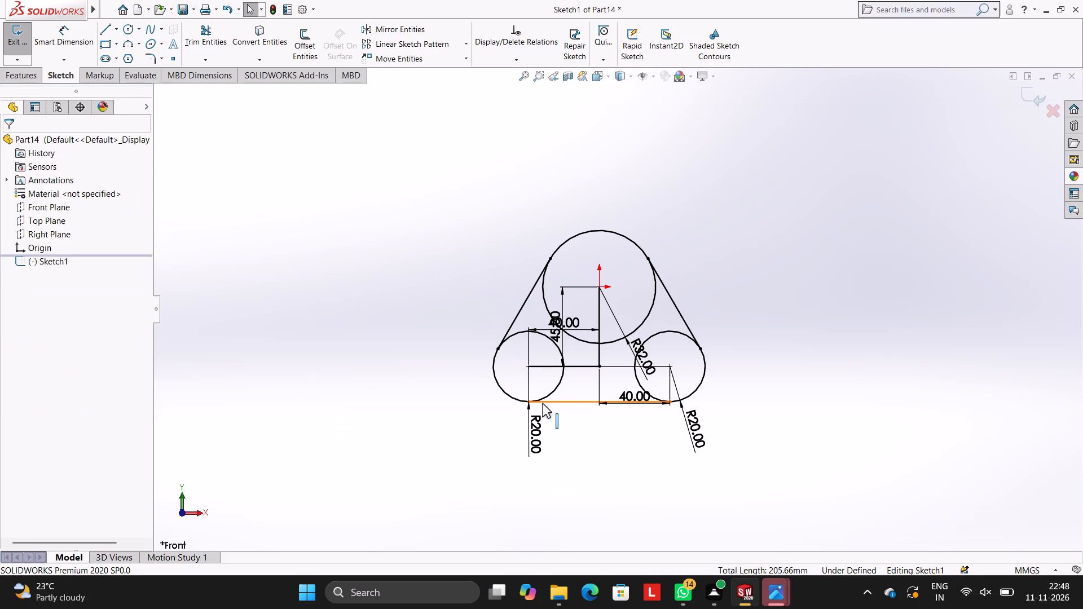
# Add a tangent relation between the bottom line and the right 20 mm radius circle.
pyautogui.click(575, 404)
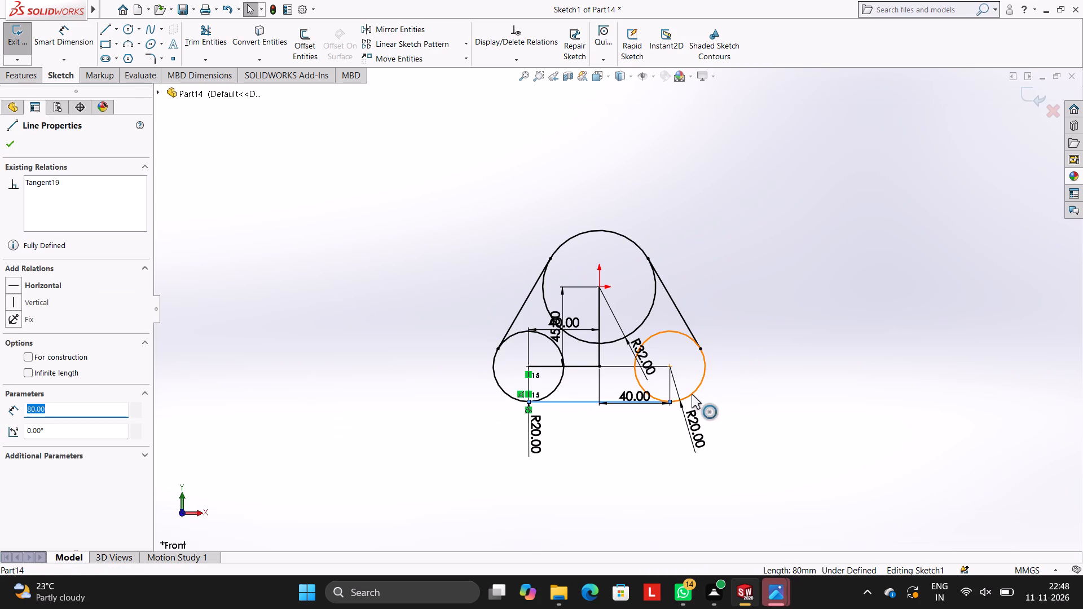
pyautogui.keyDown('ctrl'); pyautogui.click(692, 394); pyautogui.keyUp('ctrl')
pyautogui.keyDown('ctrl'); pyautogui.click(40, 338); pyautogui.keyUp('ctrl')
pyautogui.press('Escape')
pyautogui.press('Escape')
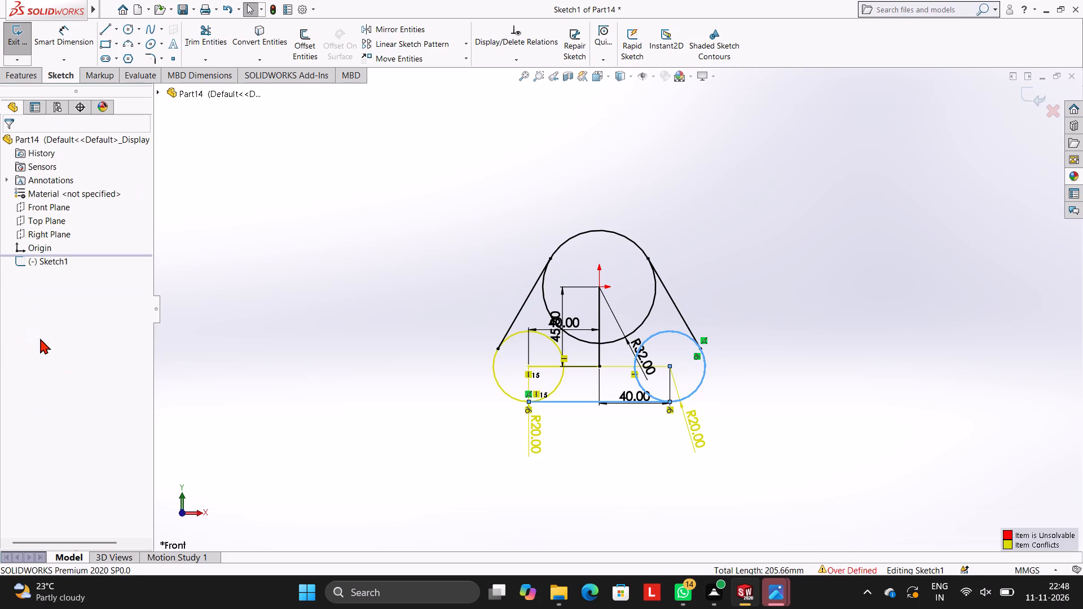
pyautogui.press('Escape')
# Delete the R20 radius dimension of the left circle.
pyautogui.rightClick(525, 429)
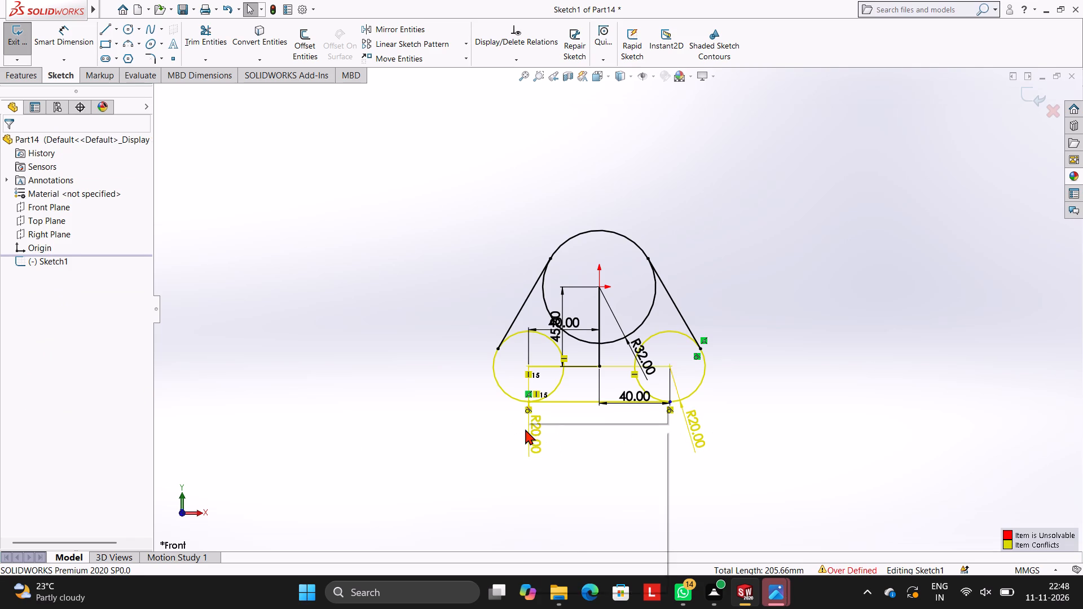
pyautogui.press('Escape')
pyautogui.press('Escape')
pyautogui.rightClick(528, 441)
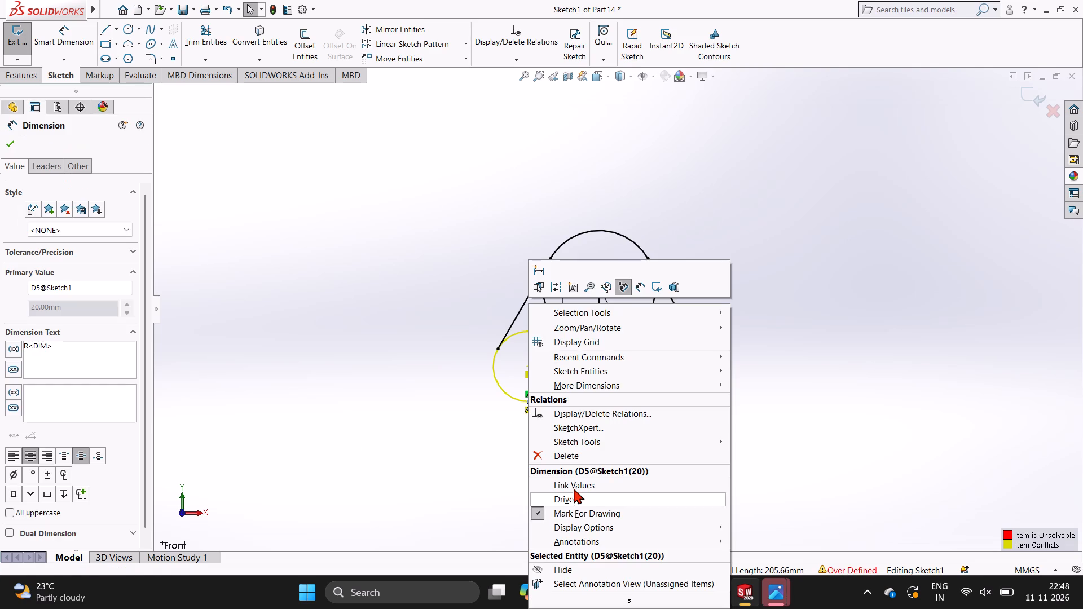
pyautogui.click(578, 462)
pyautogui.press('Escape')
pyautogui.press('Escape')
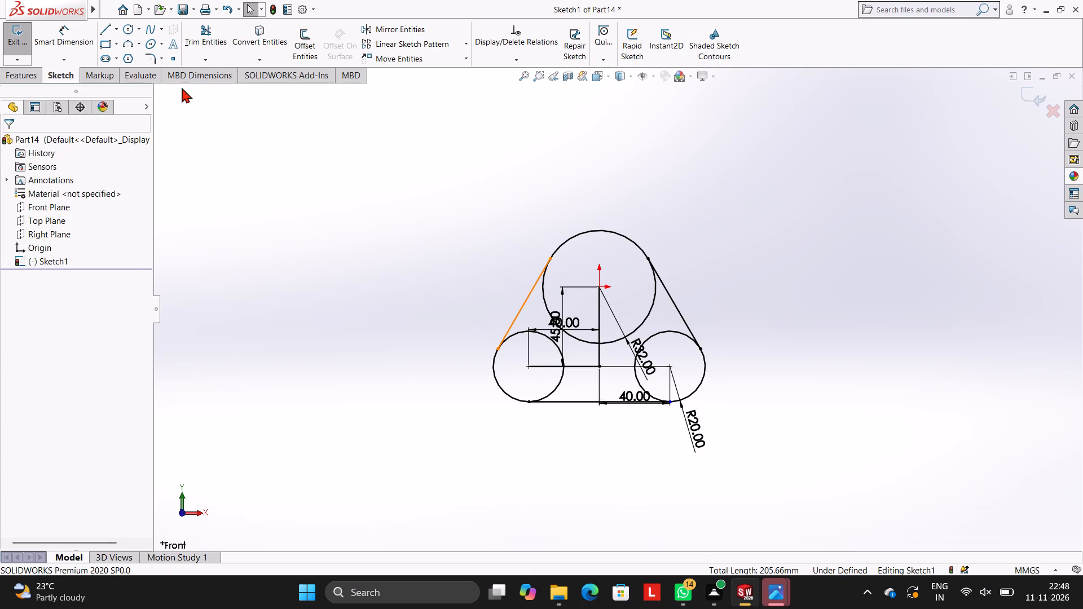
# Trim away the inner arcs of all three circles, leaving only the rounded triangular outline around the centre lines.
pyautogui.click(209, 37)
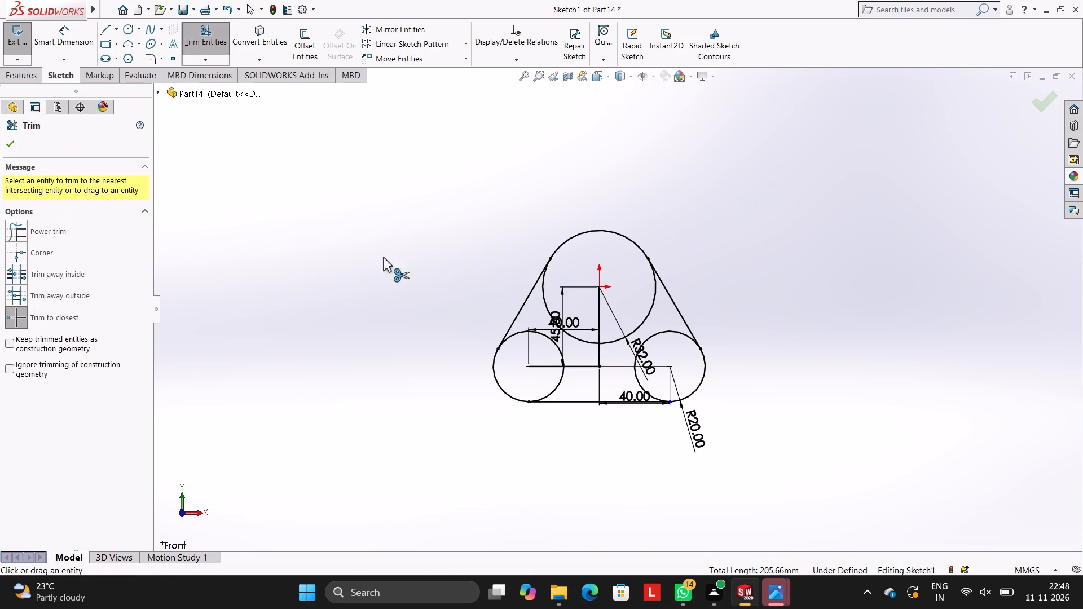
pyautogui.click(535, 332)
pyautogui.click(558, 385)
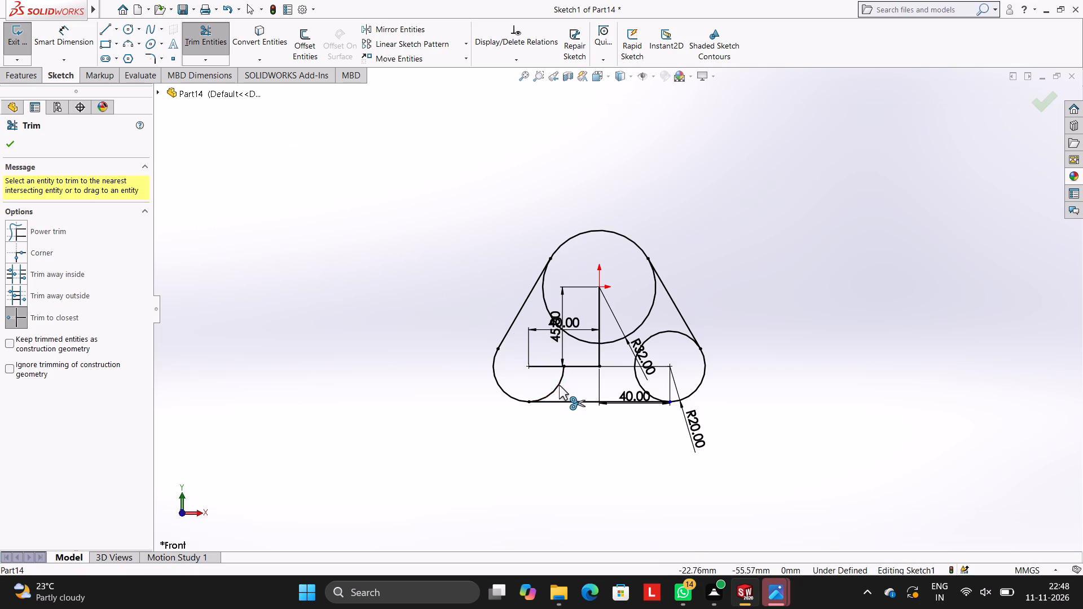
pyautogui.click(569, 337)
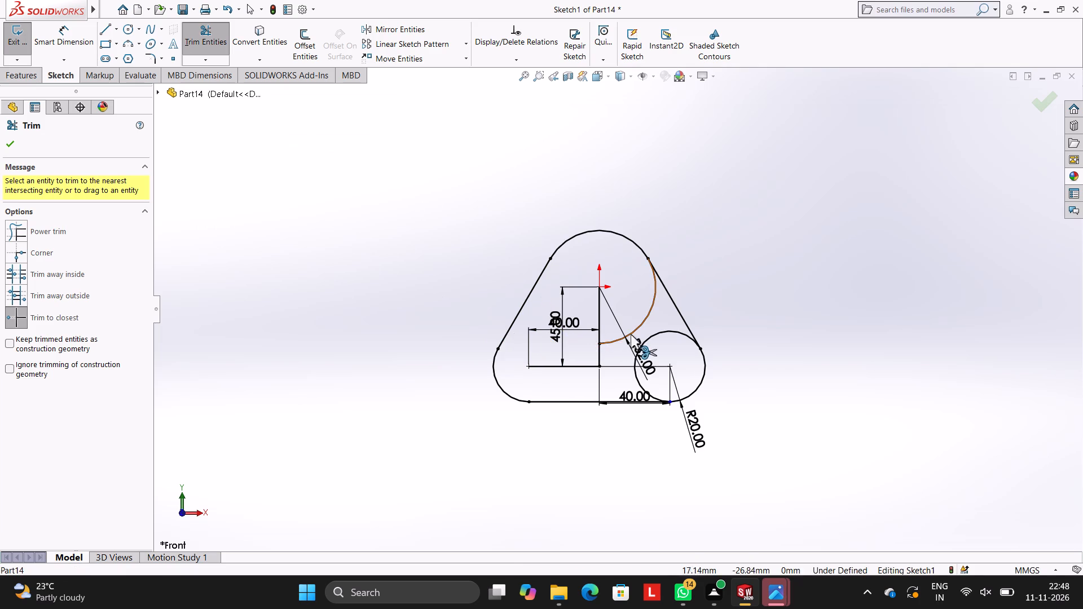
pyautogui.click(633, 334)
pyautogui.click(638, 346)
pyautogui.click(637, 381)
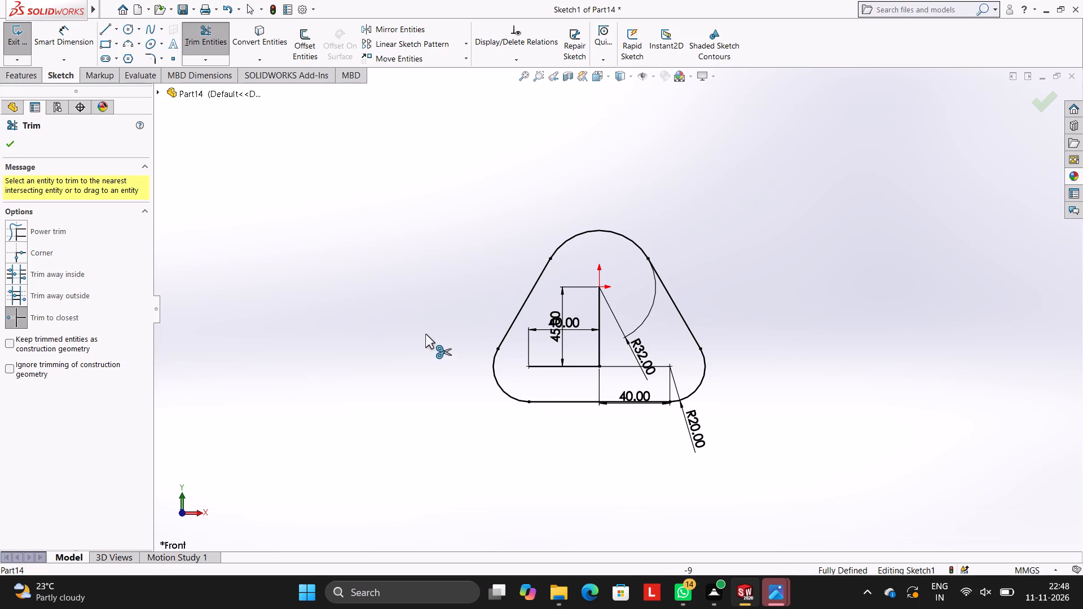
# Extrude the rounded triangular region as a blind boss with a depth of 25 mm.
pyautogui.click(33, 79)
pyautogui.click(41, 30)
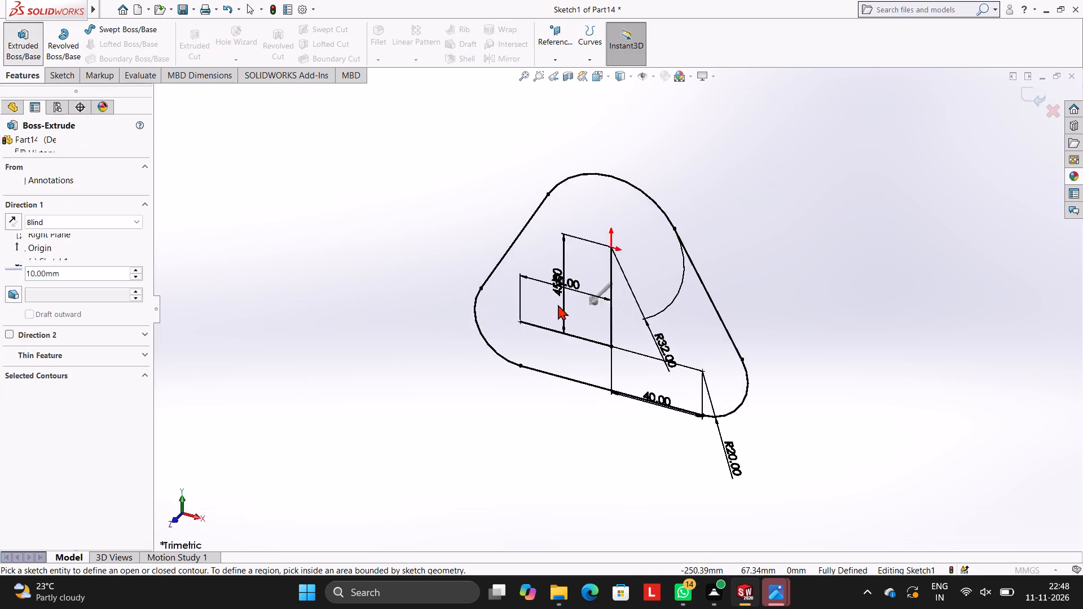
pyautogui.click(636, 304)
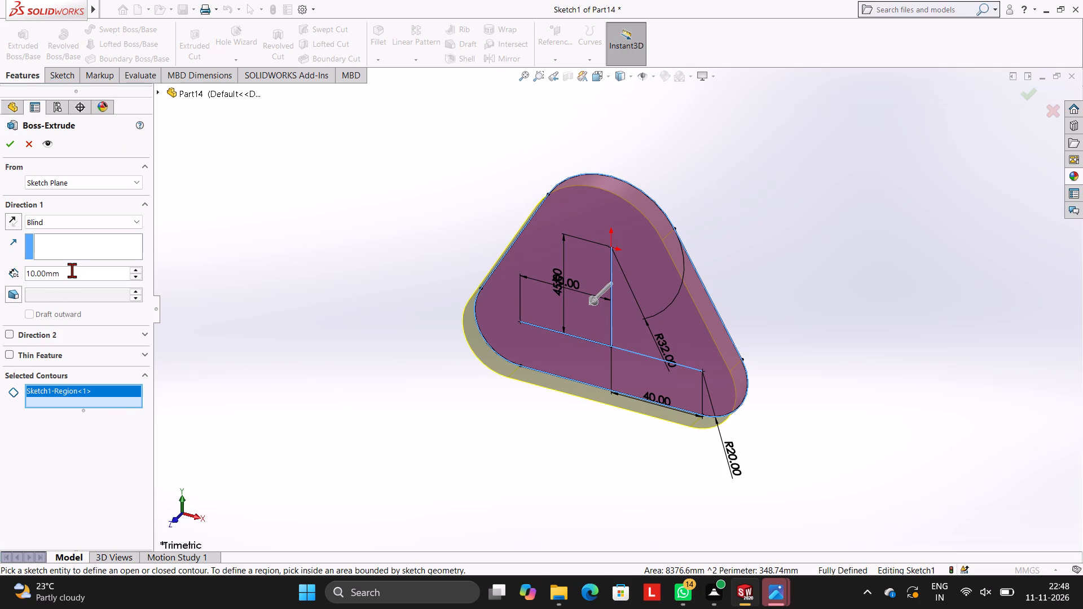
pyautogui.click(72, 270)
pyautogui.press('BackSpace')
pyautogui.press('BackSpace')
pyautogui.press('BackSpace')
pyautogui.press('BackSpace')
pyautogui.press('BackSpace')
pyautogui.press('BackSpace')
pyautogui.press('BackSpace')
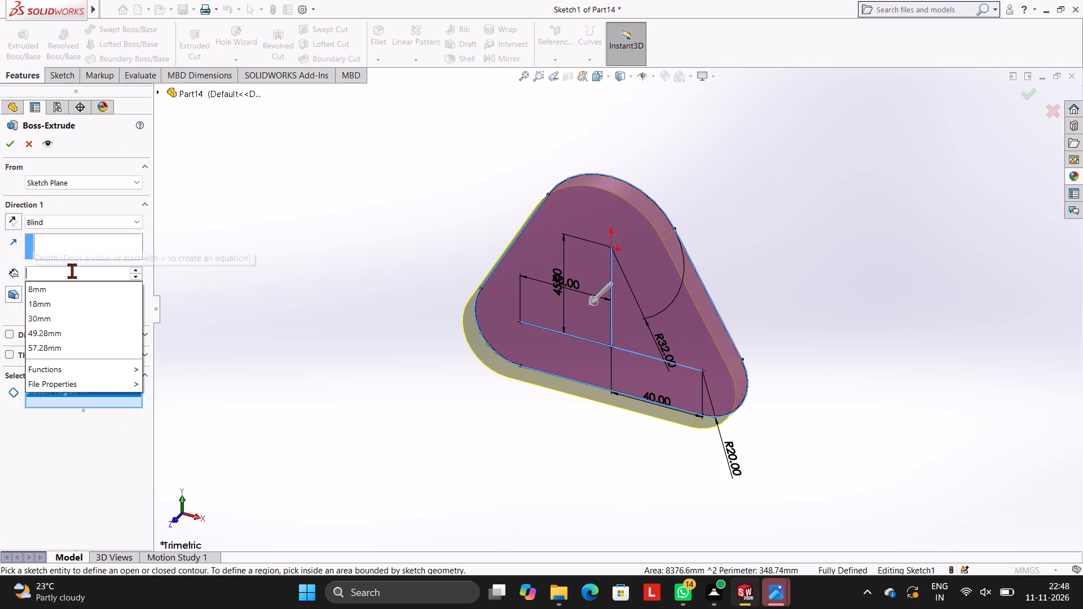
pyautogui.write('25')
pyautogui.press('Return')
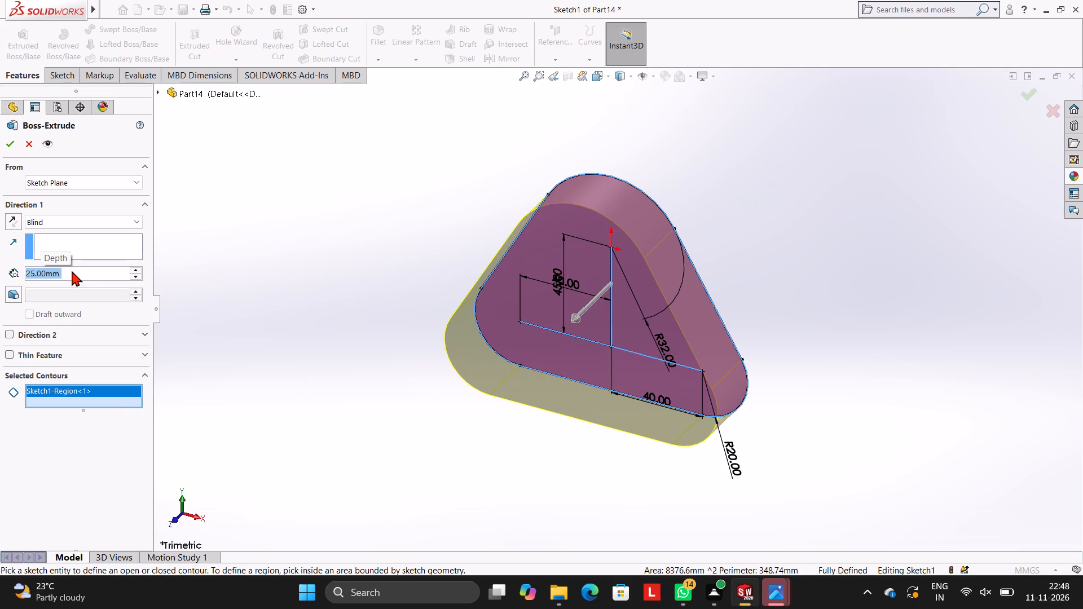
pyautogui.click(14, 141)
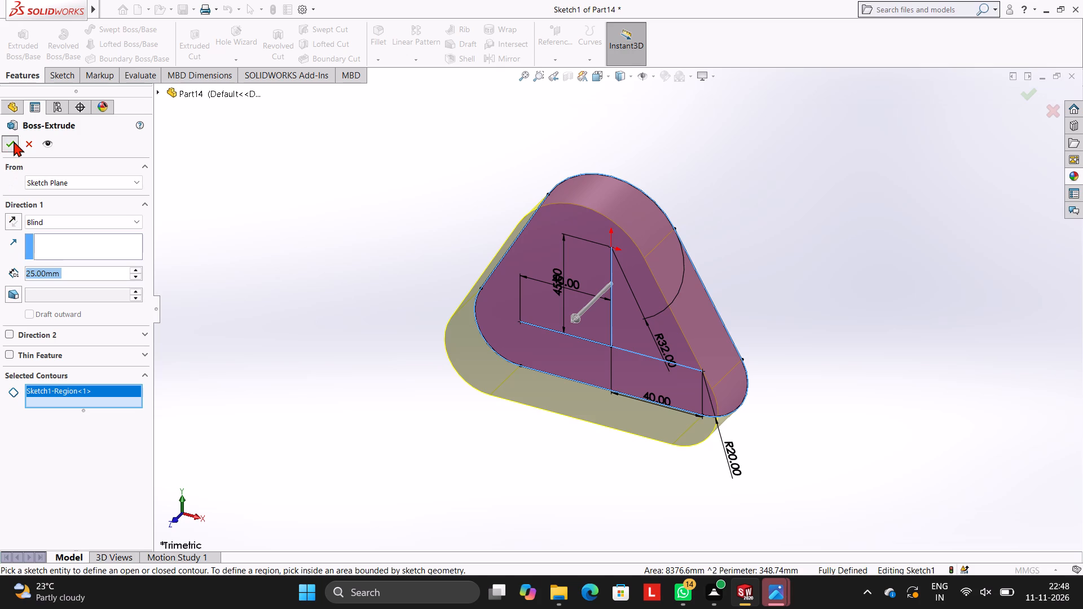
pyautogui.click(311, 210)
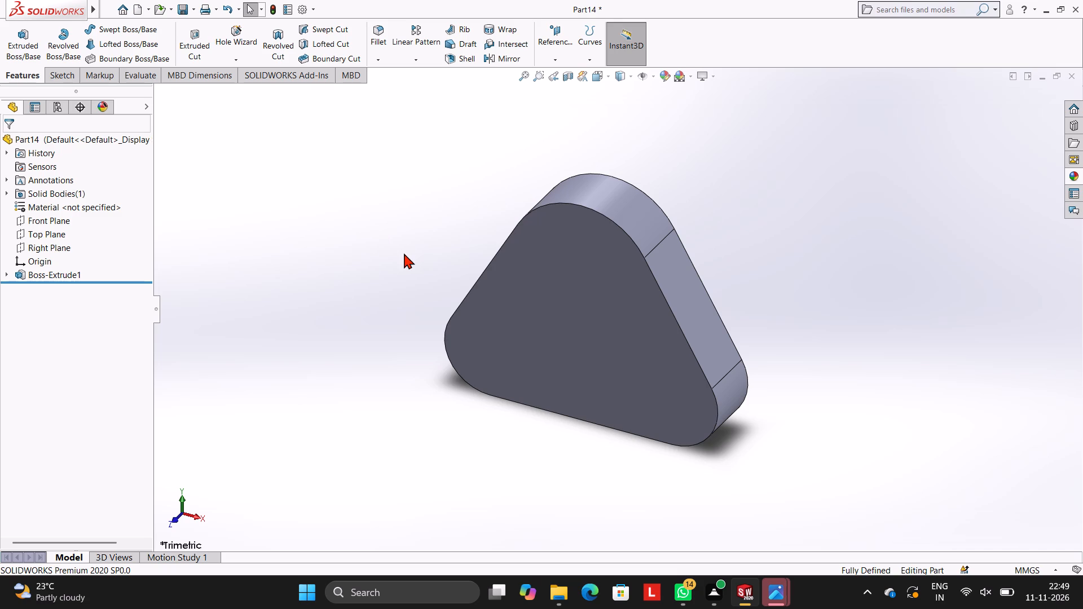
# Start a new sketch on the front face of the extruded rounded triangle.
pyautogui.click(584, 254)
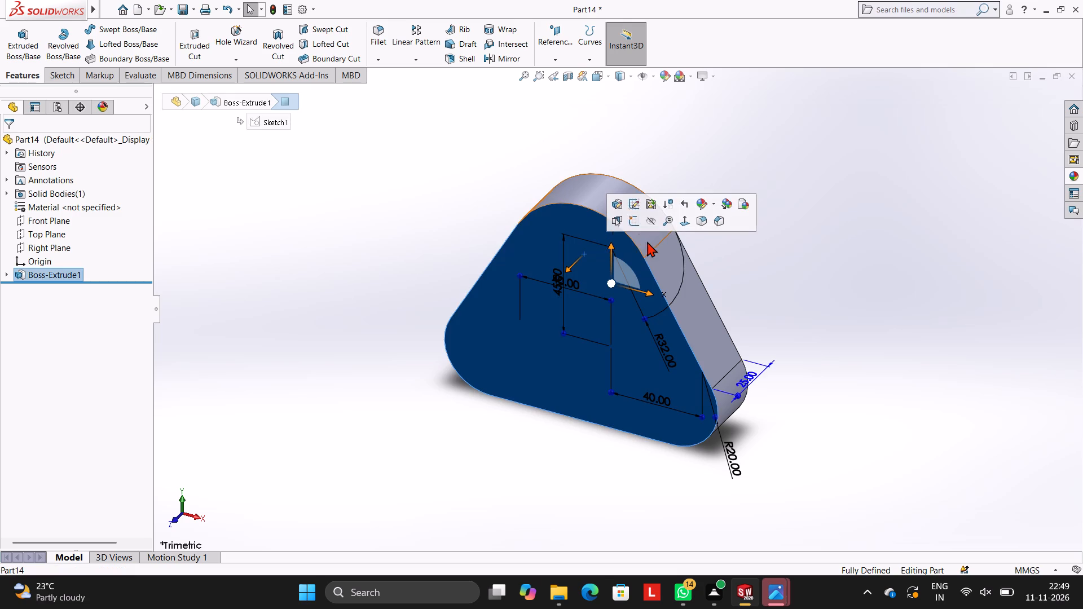
pyautogui.press('Escape')
pyautogui.press('Escape')
pyautogui.click(596, 252)
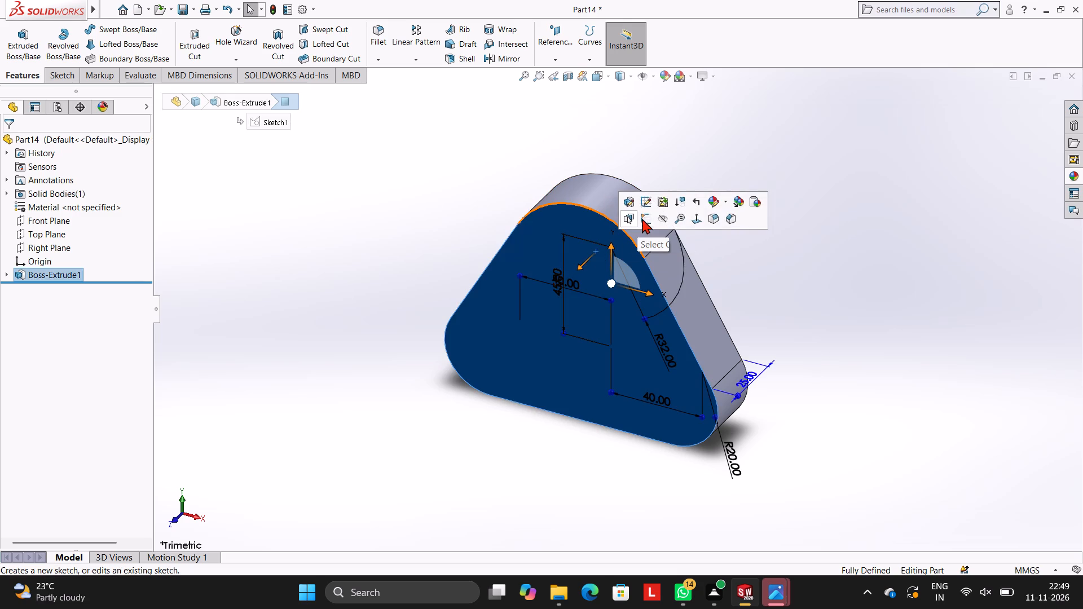
pyautogui.click(647, 218)
pyautogui.hotkey('ctrl', '8')
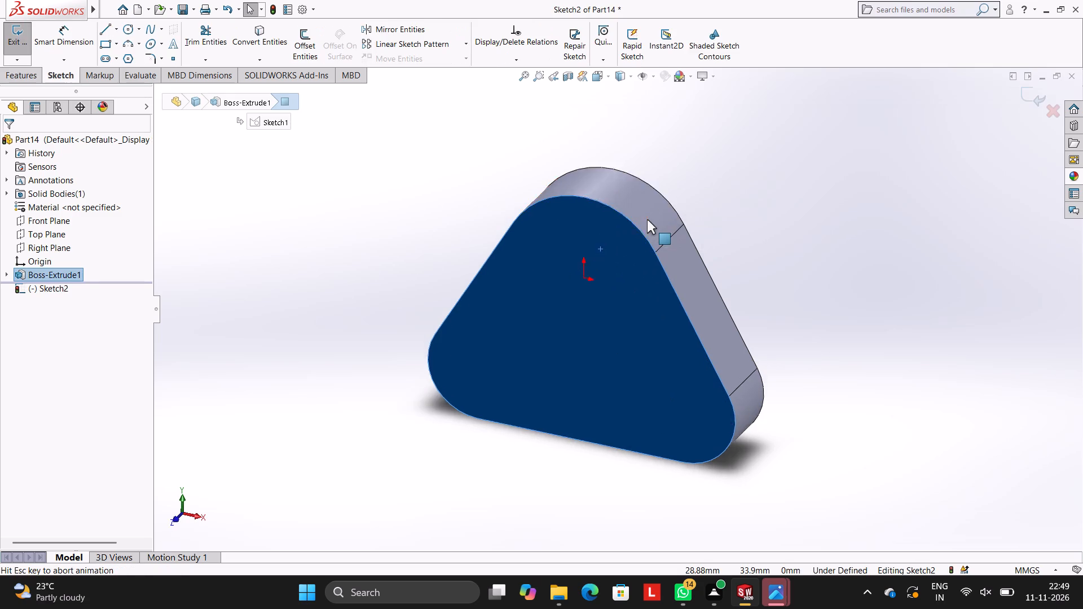
# Draw a circle of 32 mm radius centred on the origin, reaching the face's rounded top edge.
pyautogui.click(129, 30)
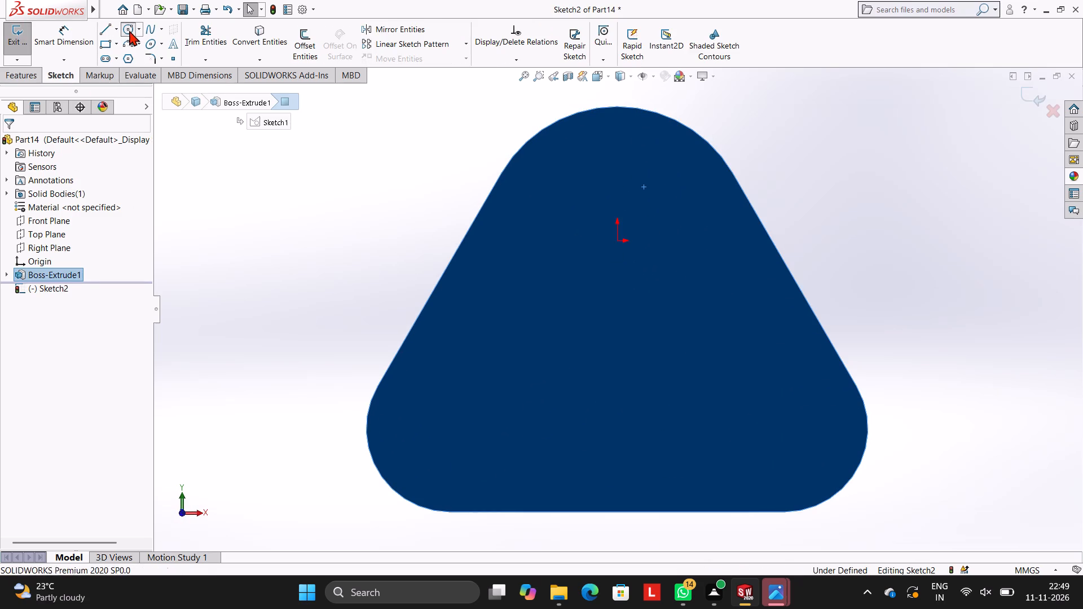
pyautogui.click(618, 242)
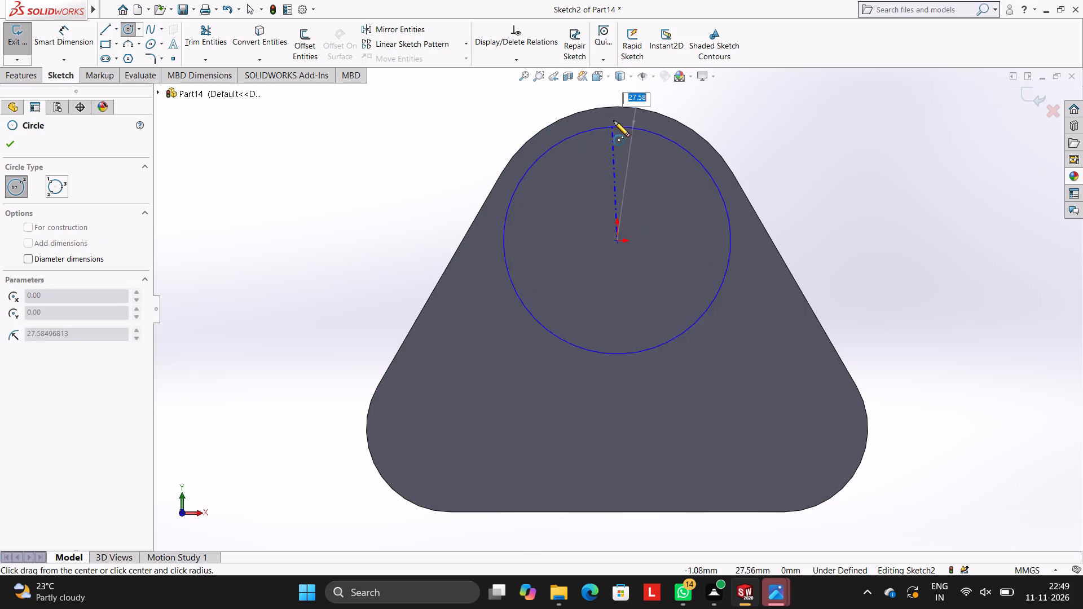
pyautogui.click(612, 104)
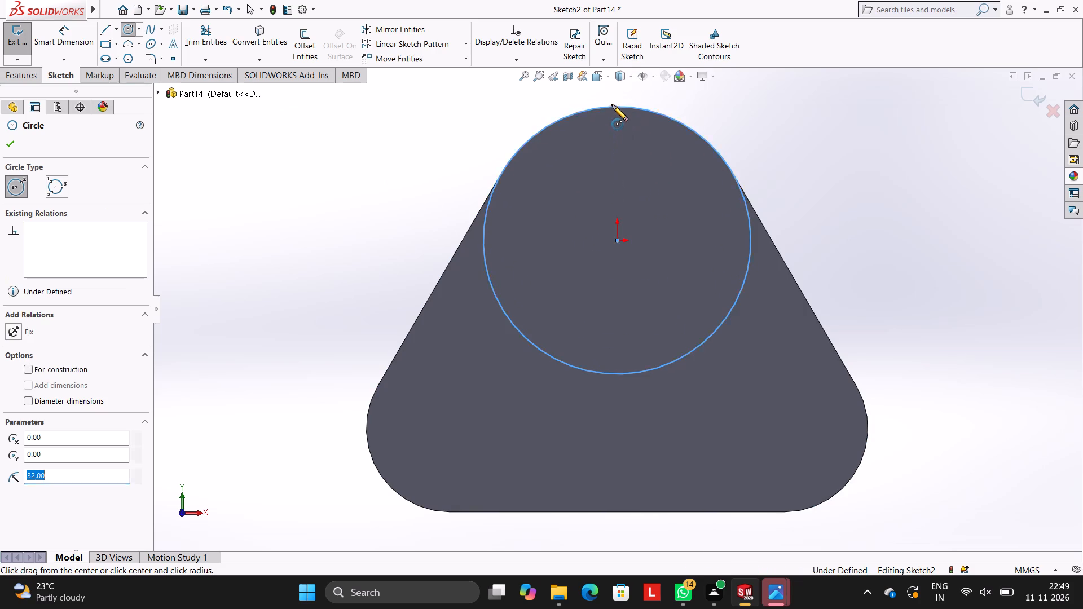
pyautogui.press('Escape')
pyautogui.press('Escape')
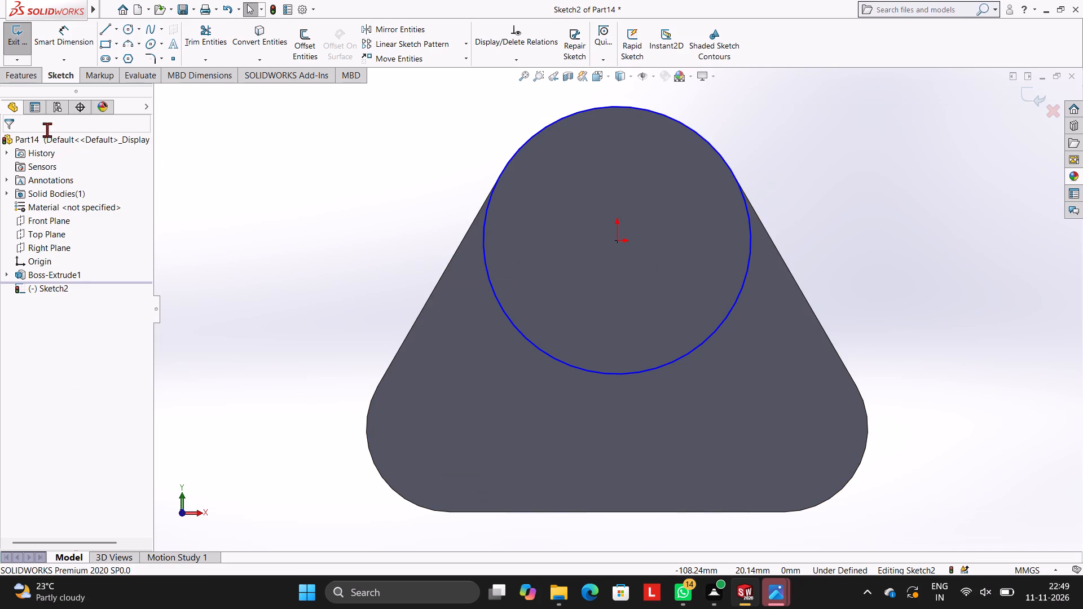
# Dimension the diameter of the circle on the triangular face, accepting its drawn size.
pyautogui.click(64, 48)
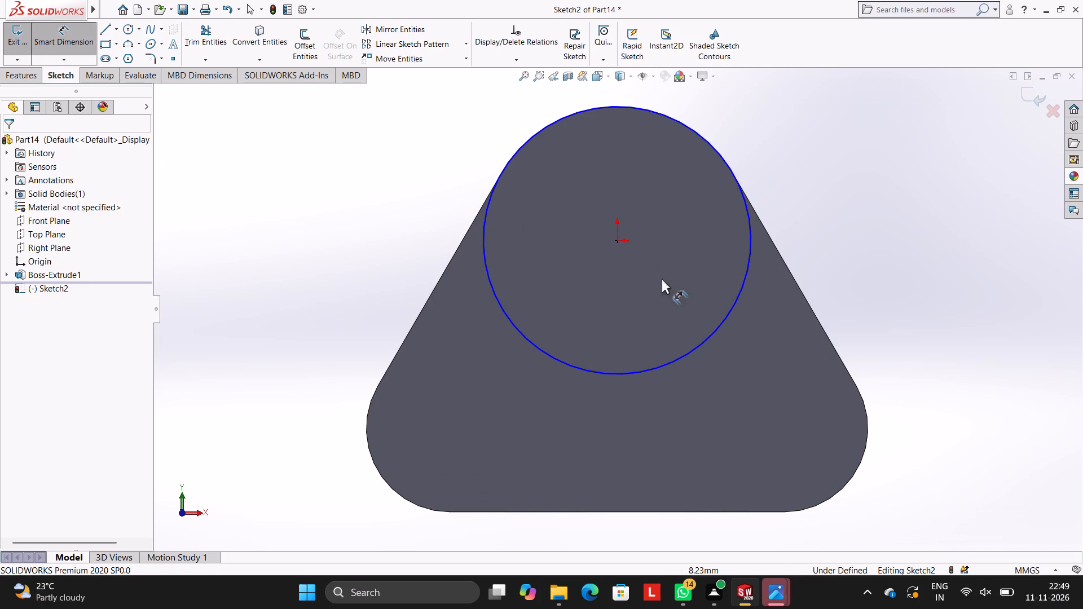
pyautogui.click(737, 295)
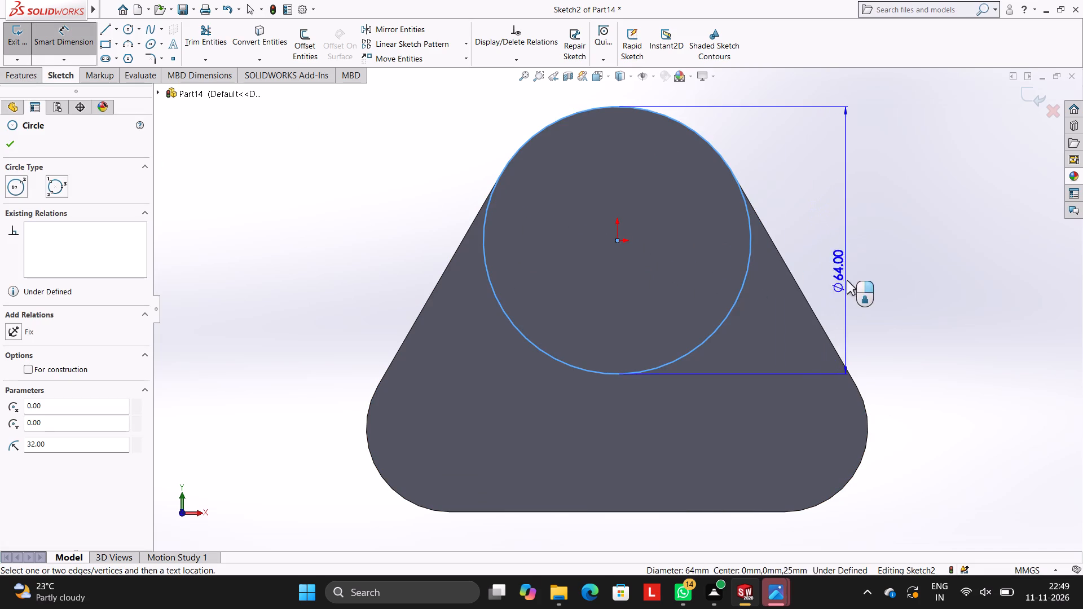
pyautogui.click(870, 318)
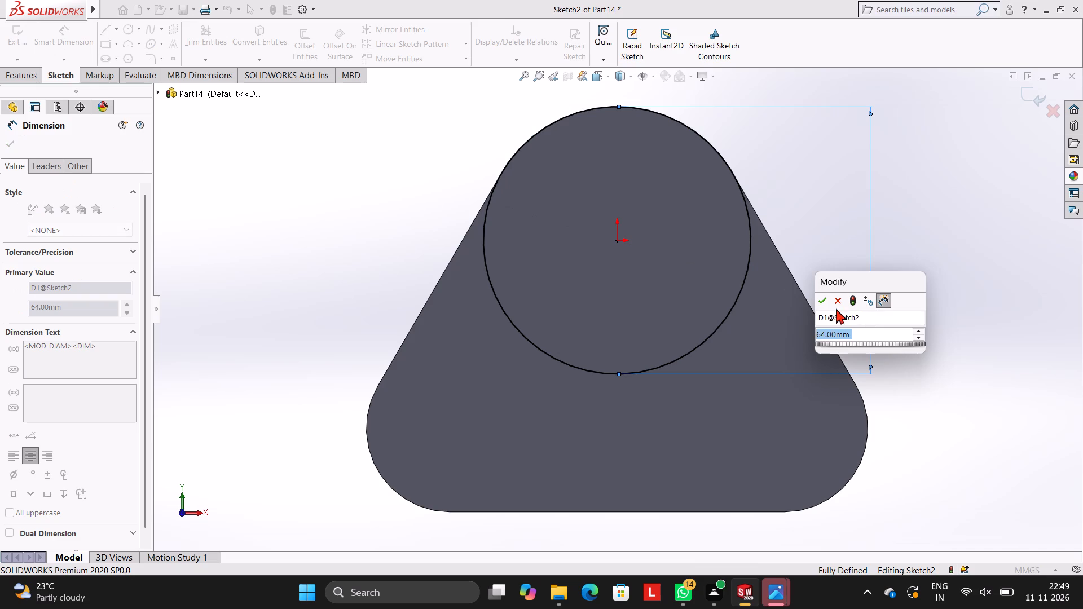
pyautogui.click(822, 300)
pyautogui.click(835, 236)
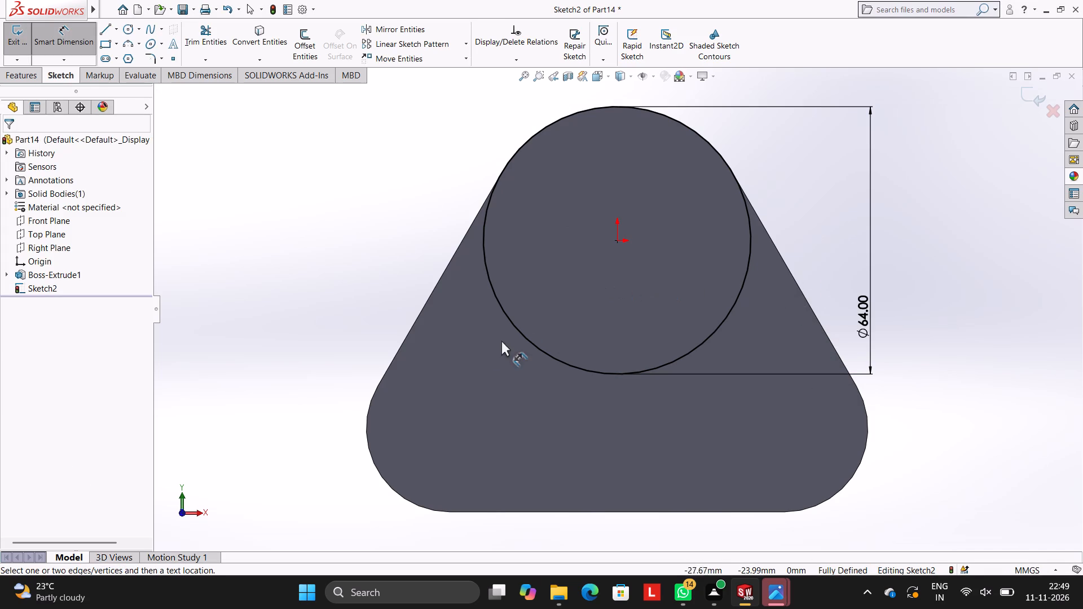
# Extrude the circle outward from the triangular face as a merged blind boss with a depth of 31 mm.
pyautogui.click(25, 75)
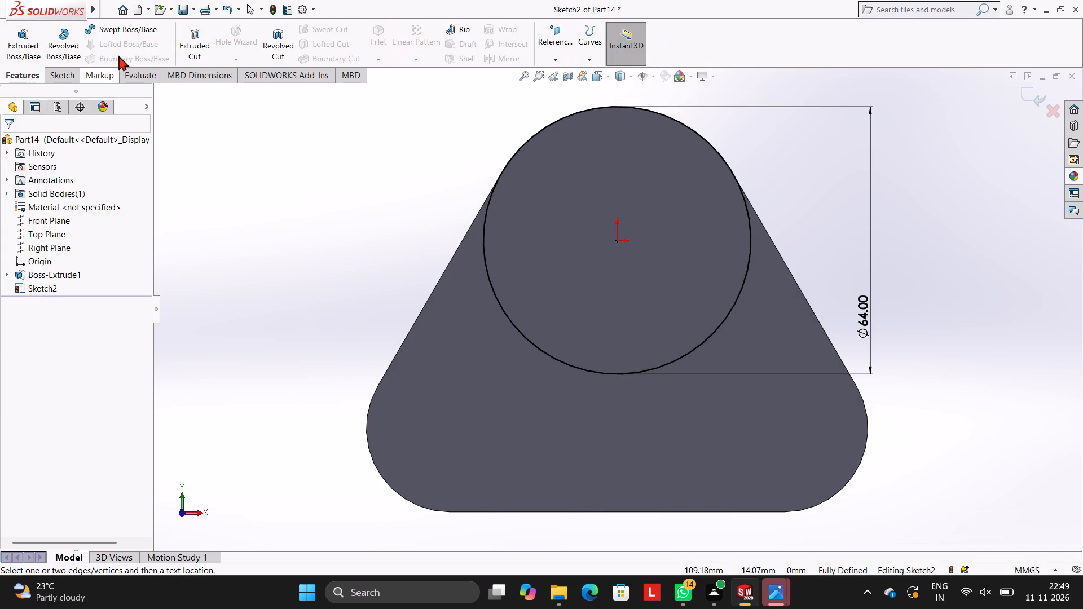
pyautogui.click(32, 45)
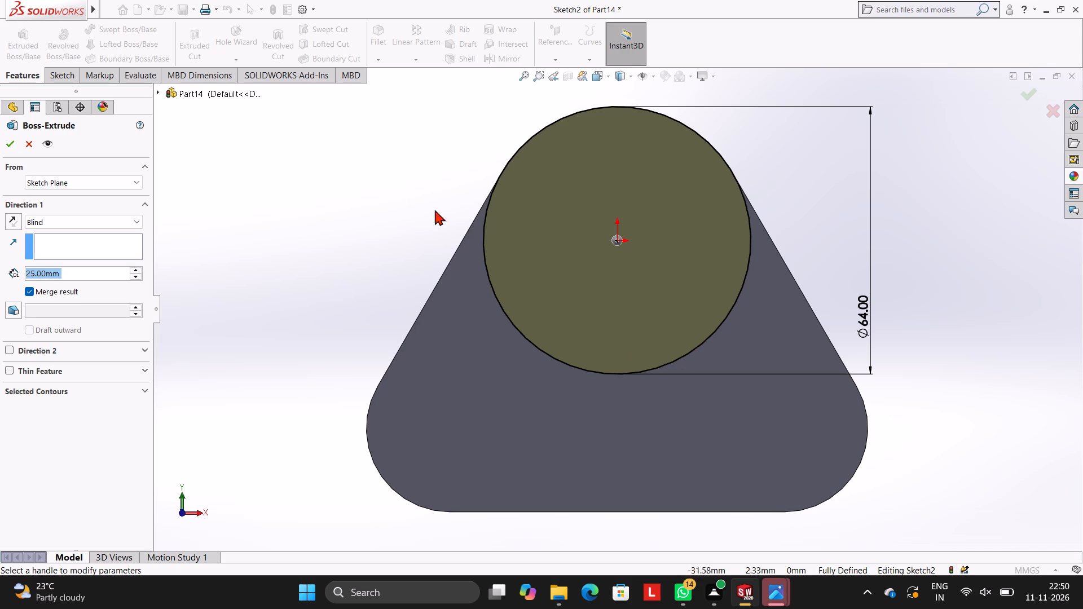
pyautogui.write('31')
pyautogui.press('Return')
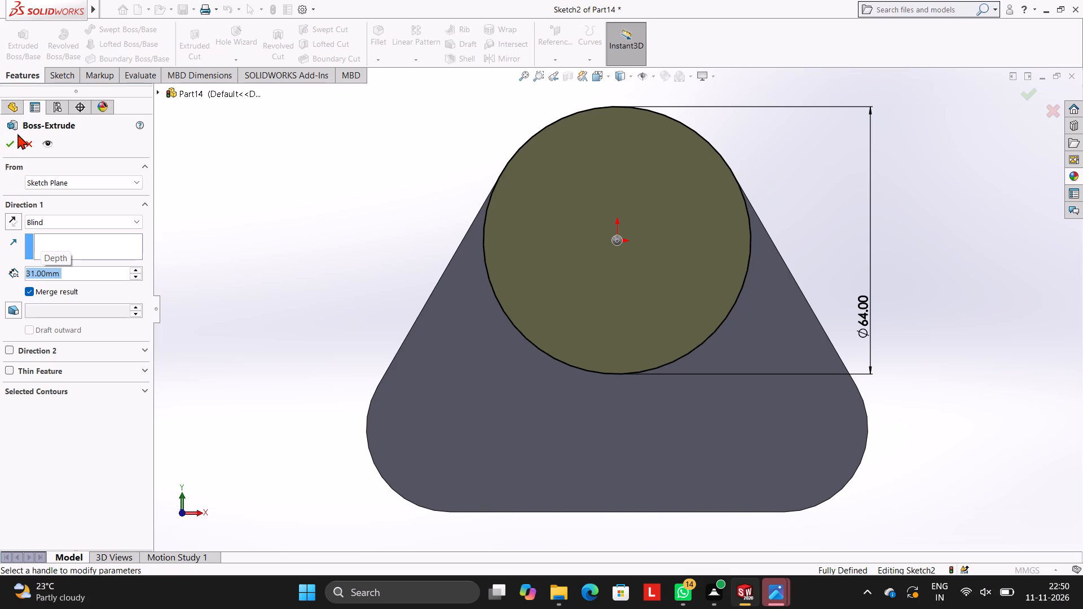
pyautogui.click(10, 143)
pyautogui.click(311, 220)
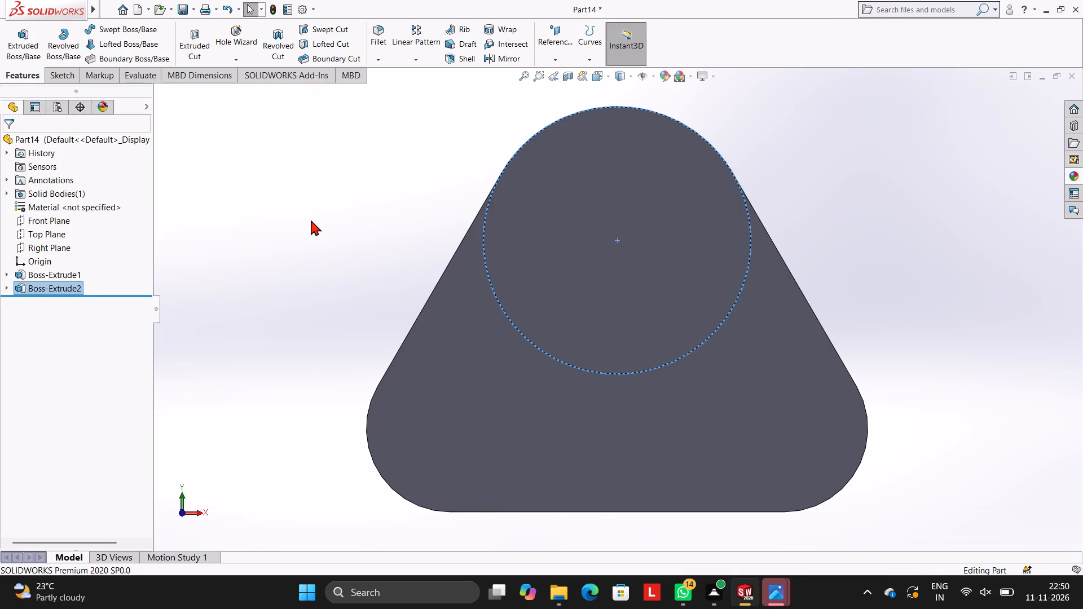
# Start a new sketch on the front face of the cylindrical boss and view it face-on.
pyautogui.moveTo(701, 308); pyautogui.dragTo(646, 228, button='middle')
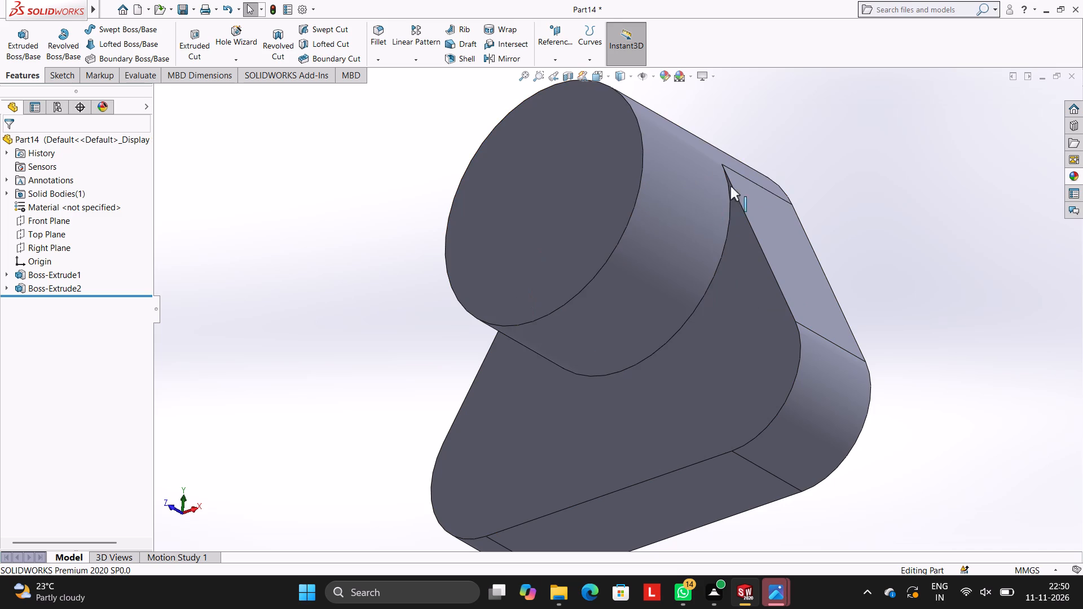
pyautogui.middleClick(759, 152)
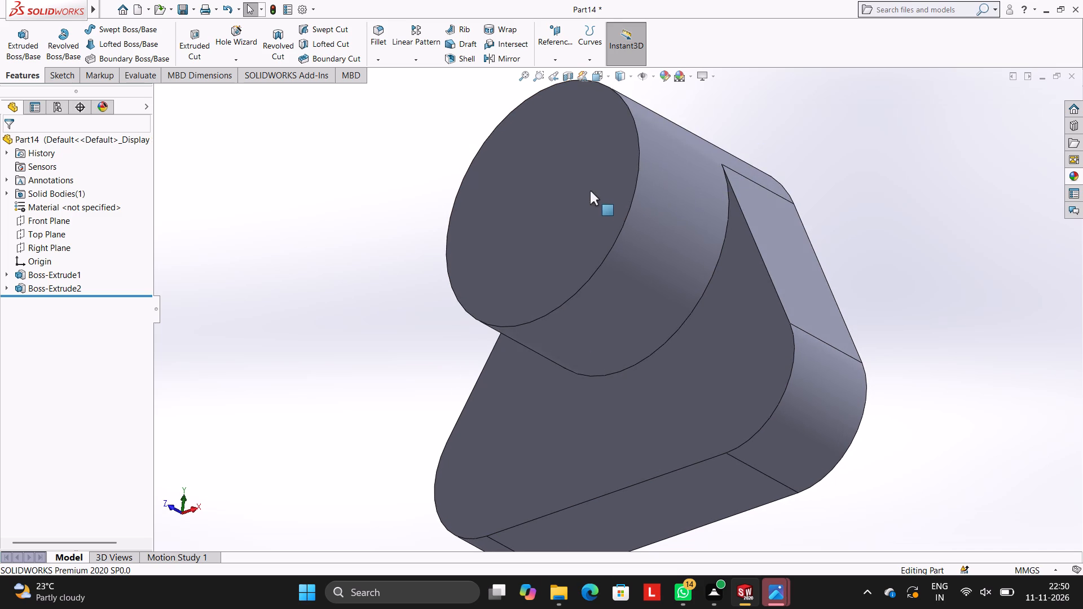
pyautogui.click(578, 180)
pyautogui.click(624, 150)
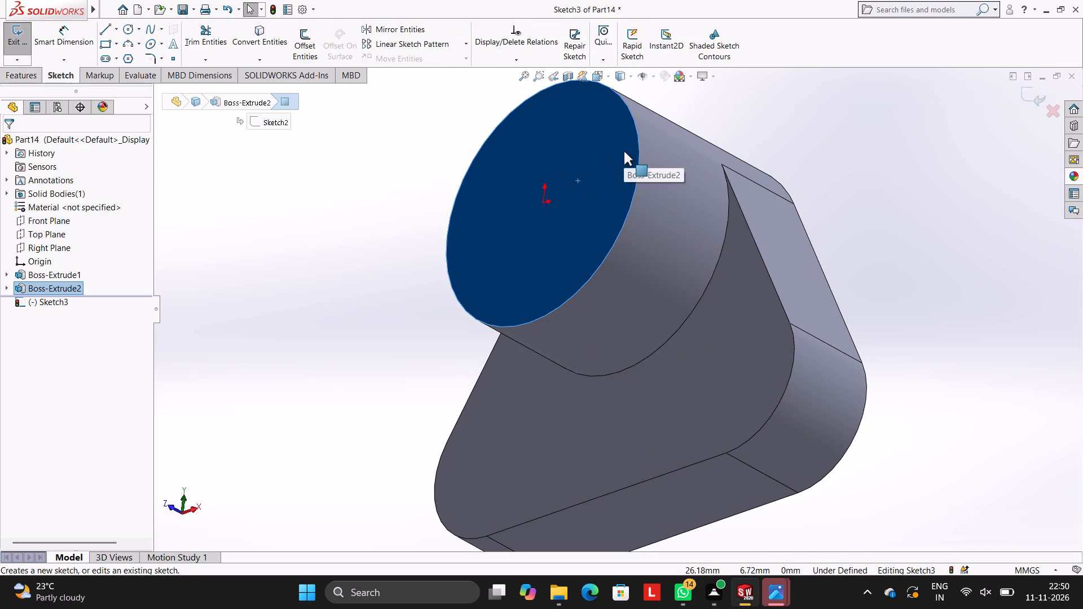
pyautogui.hotkey('ctrl', '8')
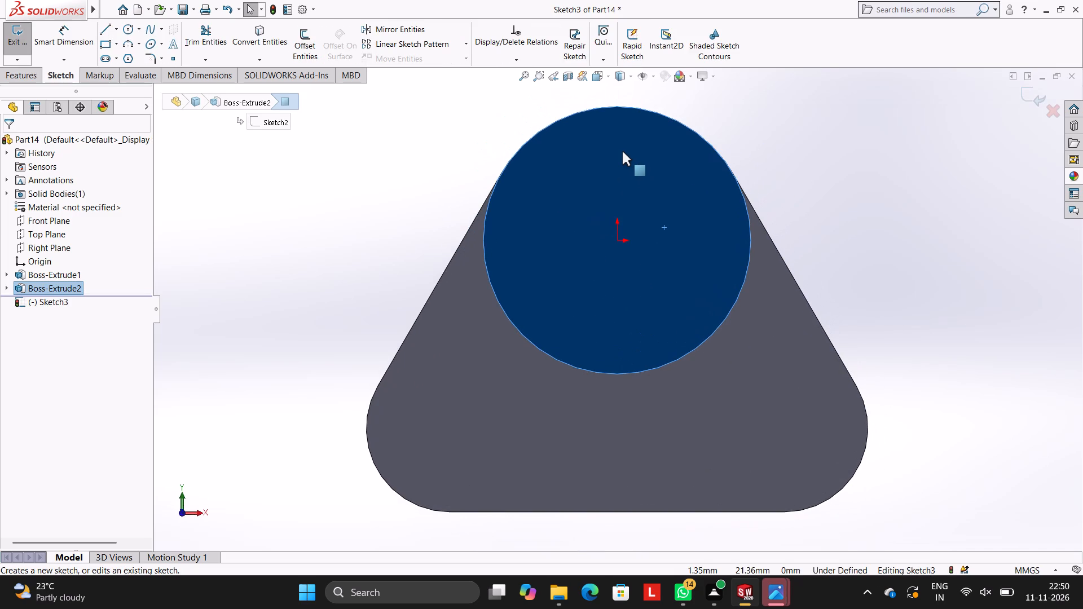
# Draw a line from the origin slanting up to the right, ending well beyond the circular face's edge.
pyautogui.scroll(1, 697, 297)
pyautogui.scroll(-2, 697, 297)
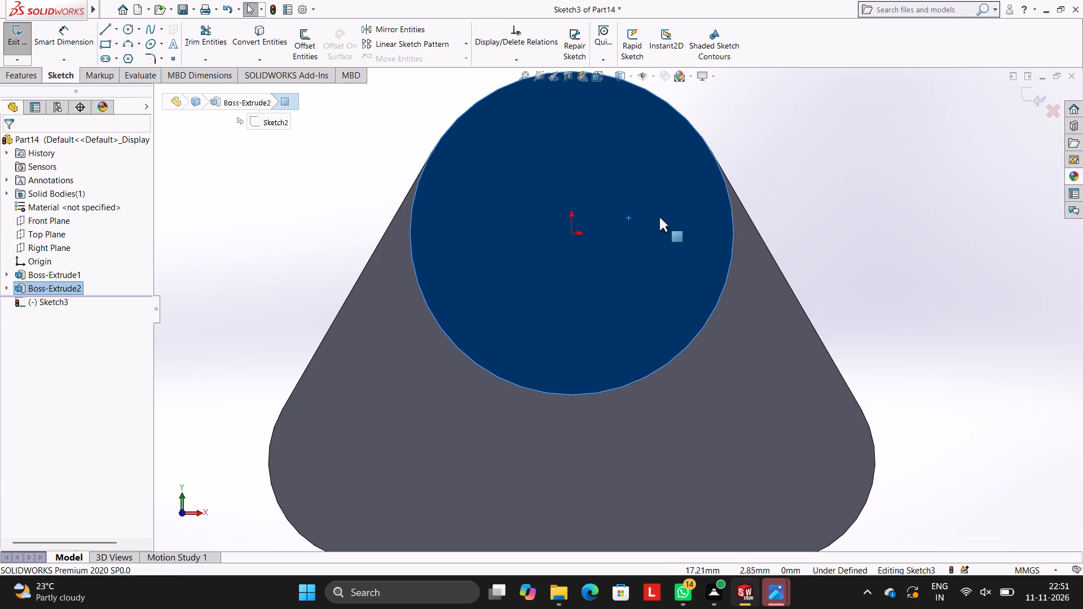
pyautogui.scroll(2, 660, 203)
pyautogui.scroll(-1, 657, 195)
pyautogui.click(107, 30)
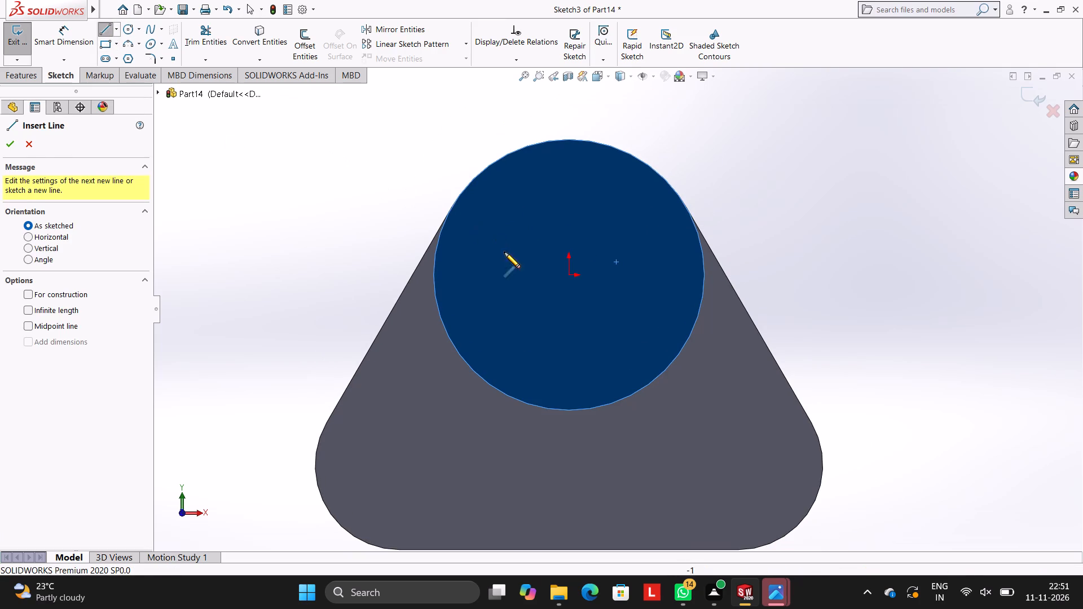
pyautogui.press('Escape')
pyautogui.click(109, 28)
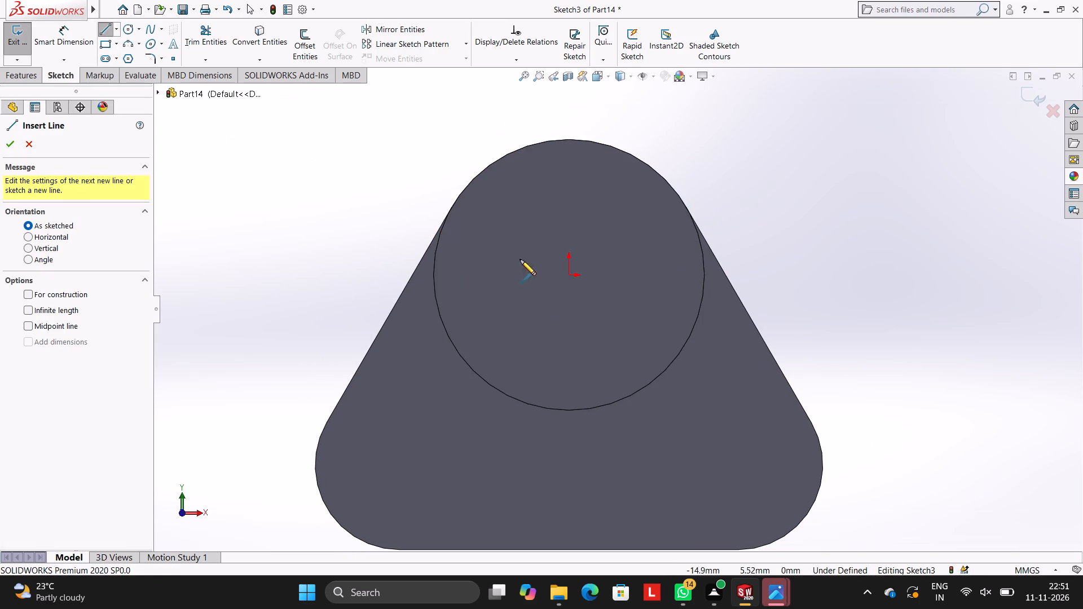
pyautogui.click(570, 276)
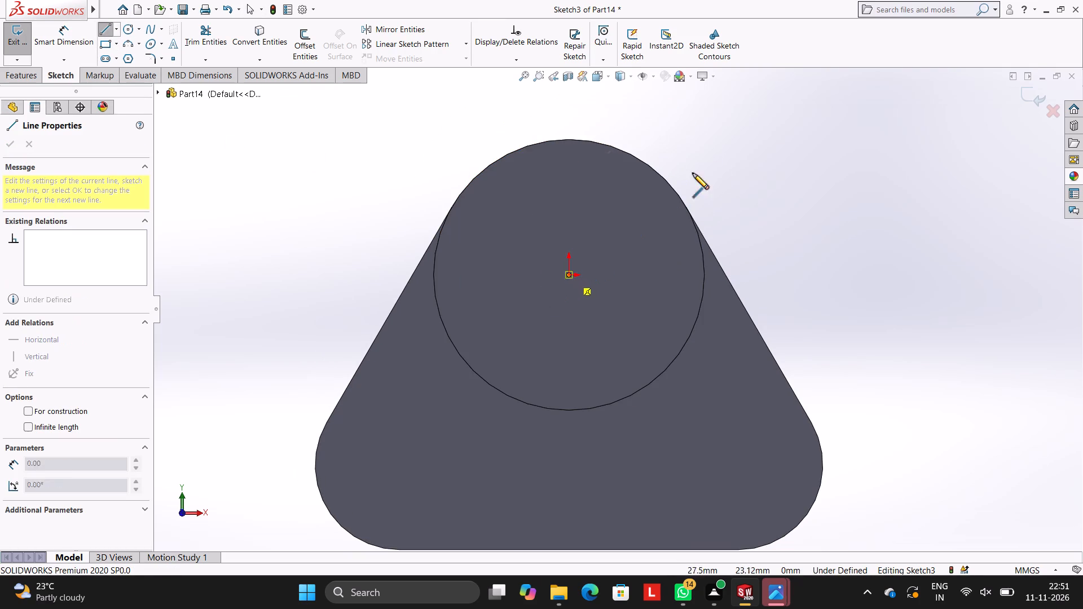
pyautogui.click(783, 117)
pyautogui.press('Escape')
pyautogui.press('Escape')
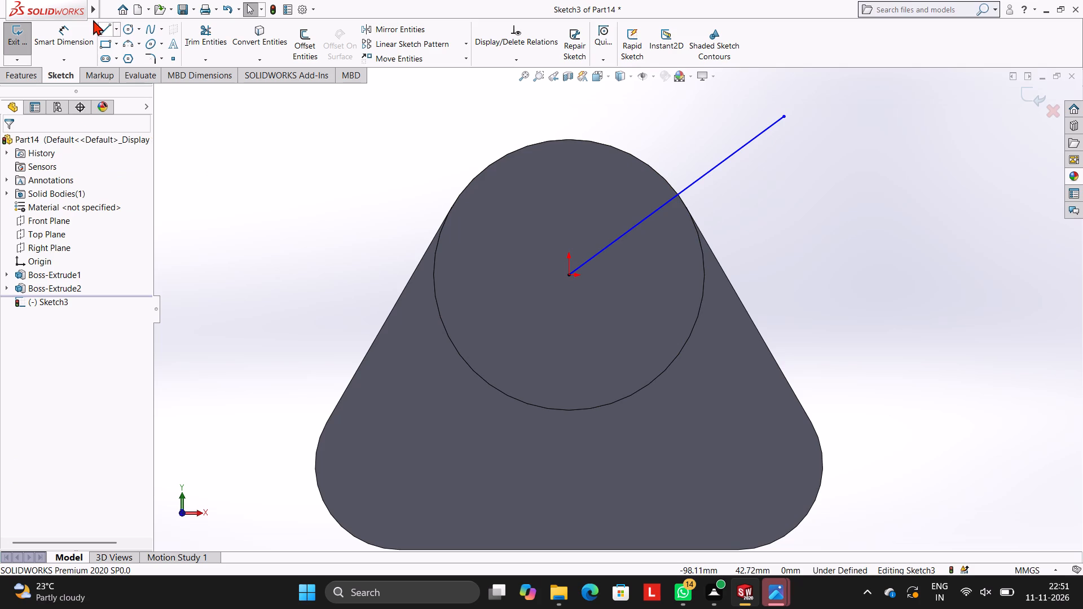
# Draw a vertical line about 41 mm long from the origin up past the top of the circular face.
pyautogui.click(108, 24)
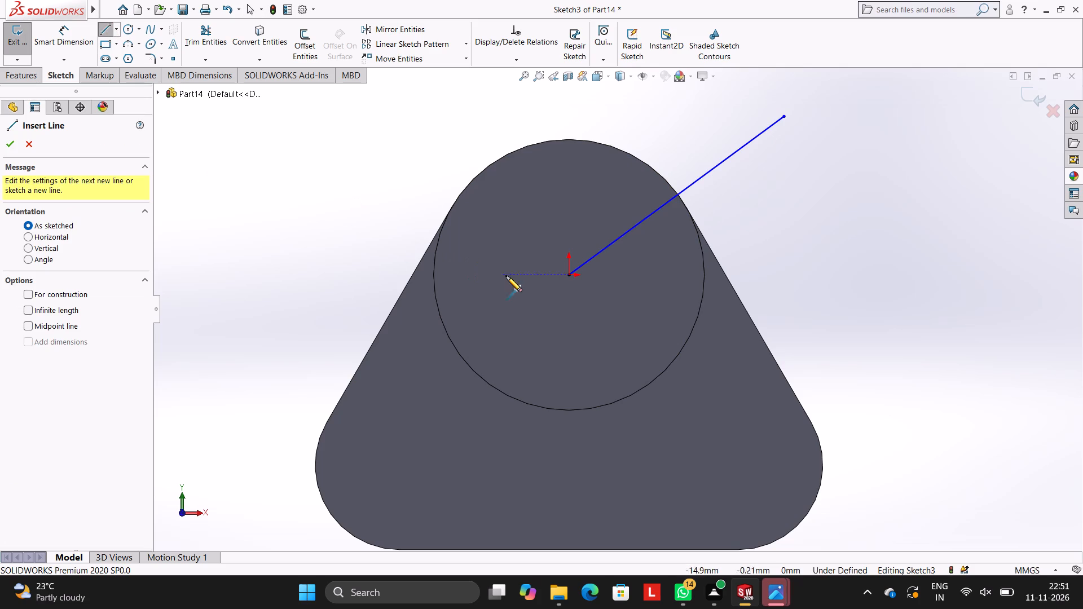
pyautogui.click(569, 276)
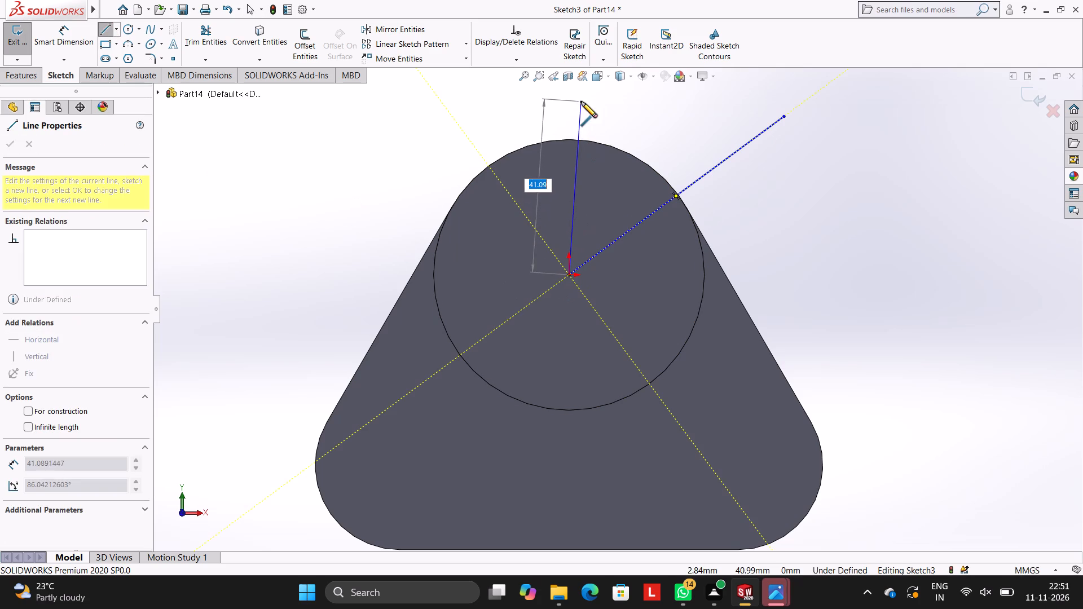
pyautogui.click(567, 103)
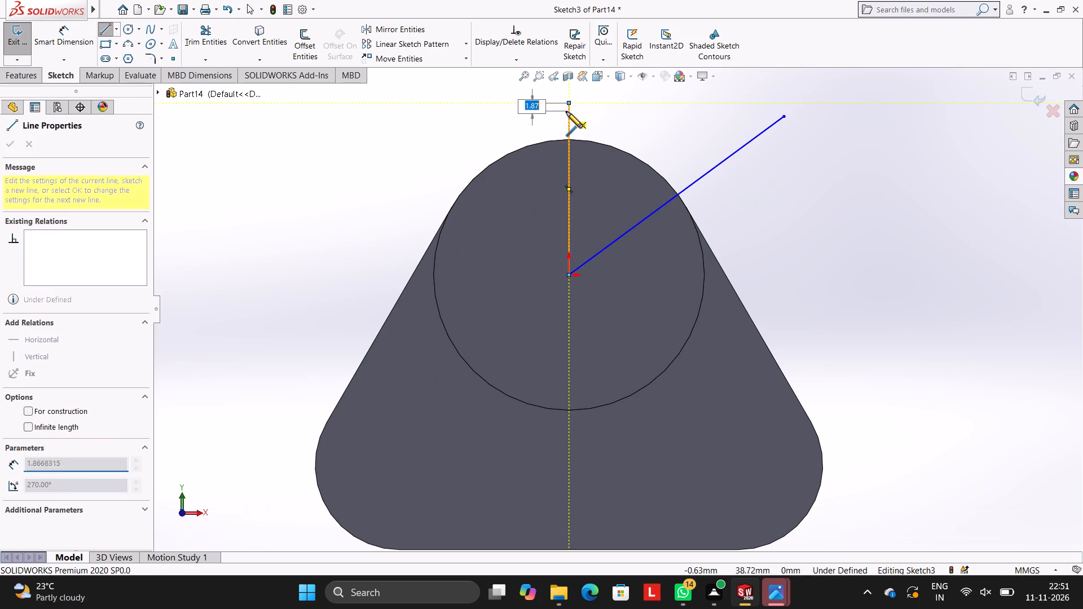
pyautogui.press('Escape')
pyautogui.press('Escape')
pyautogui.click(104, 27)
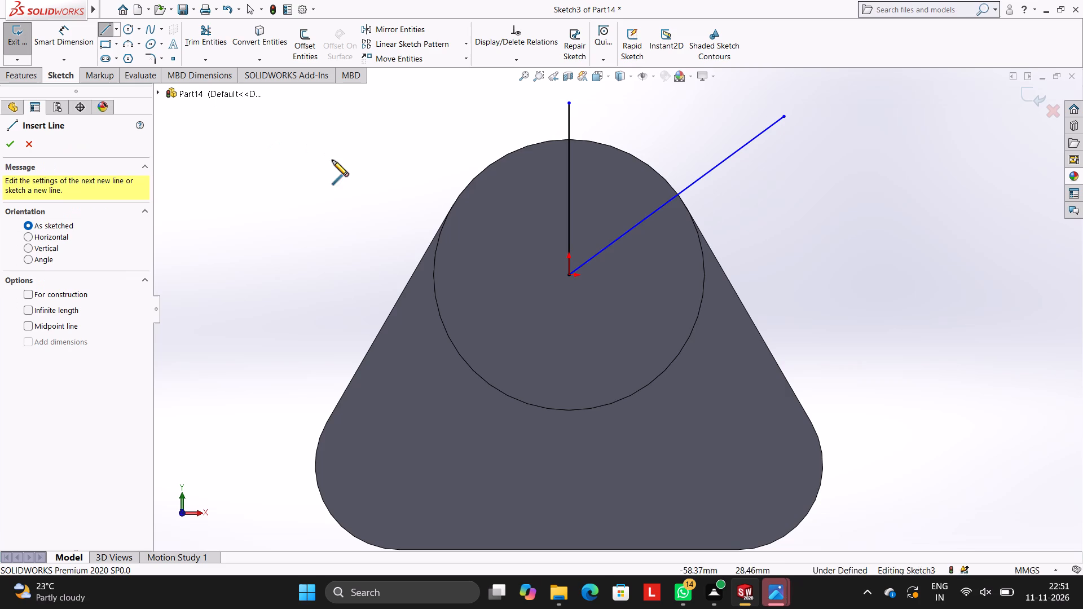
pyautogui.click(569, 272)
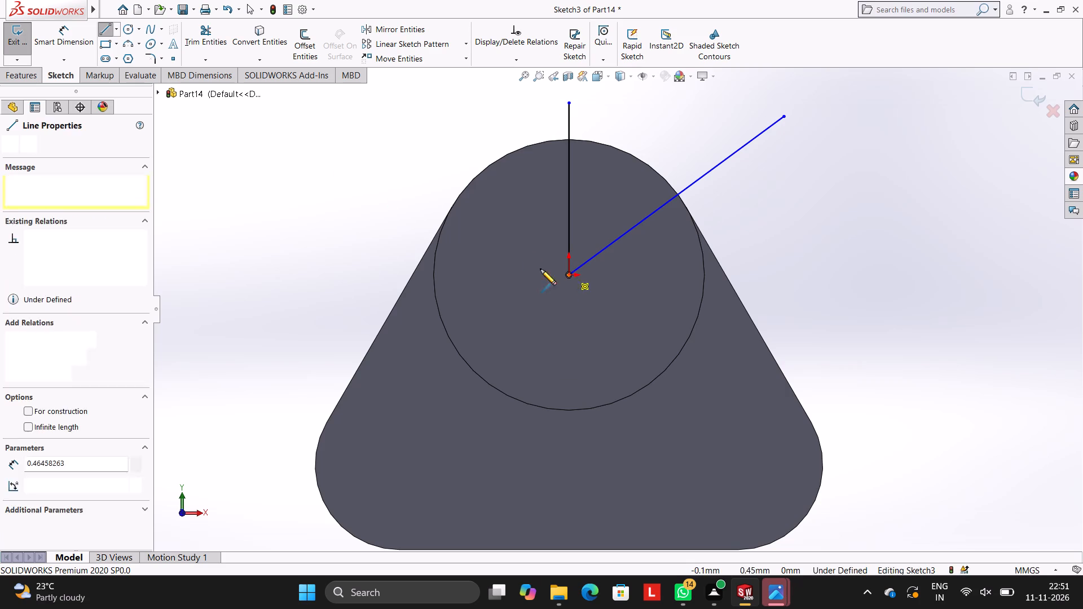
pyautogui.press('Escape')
# Draw a line from the origin slanting up to the left, ending beyond the circular face's edge.
pyautogui.click(108, 30)
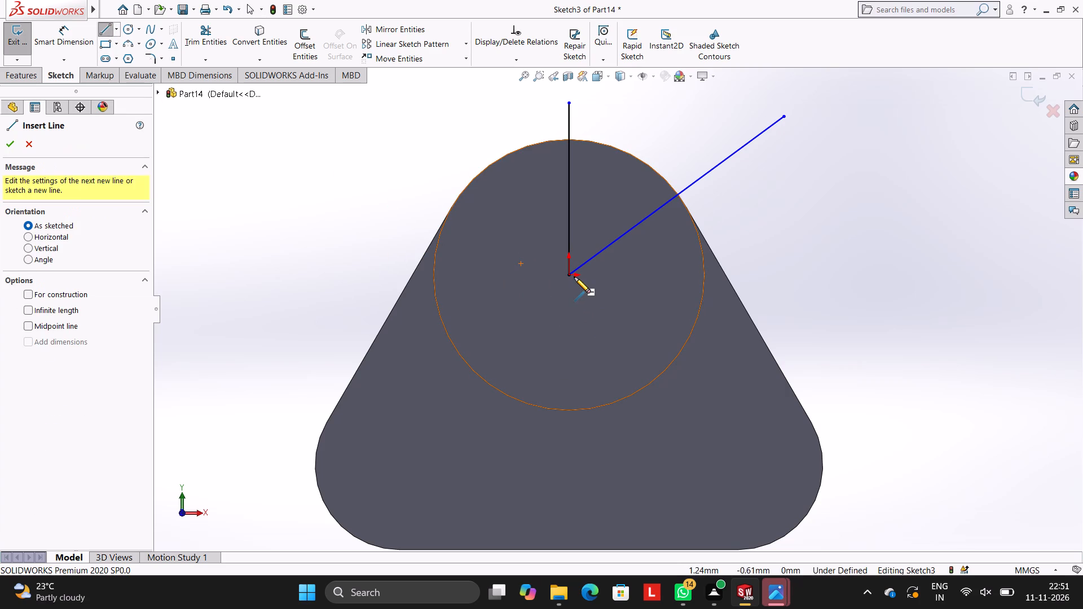
pyautogui.click(569, 275)
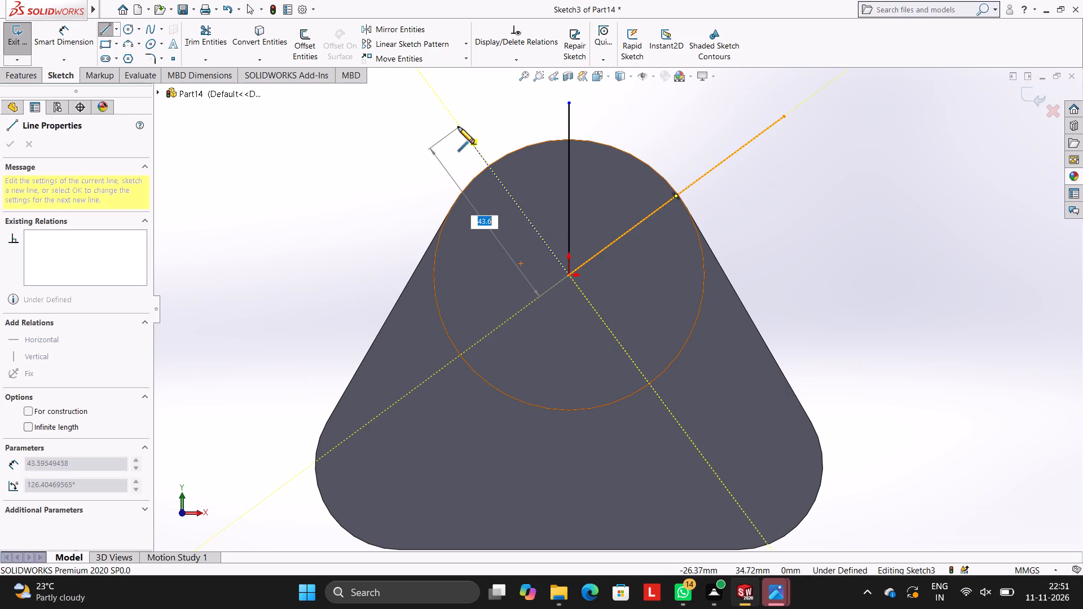
pyautogui.click(397, 144)
pyautogui.press('Escape')
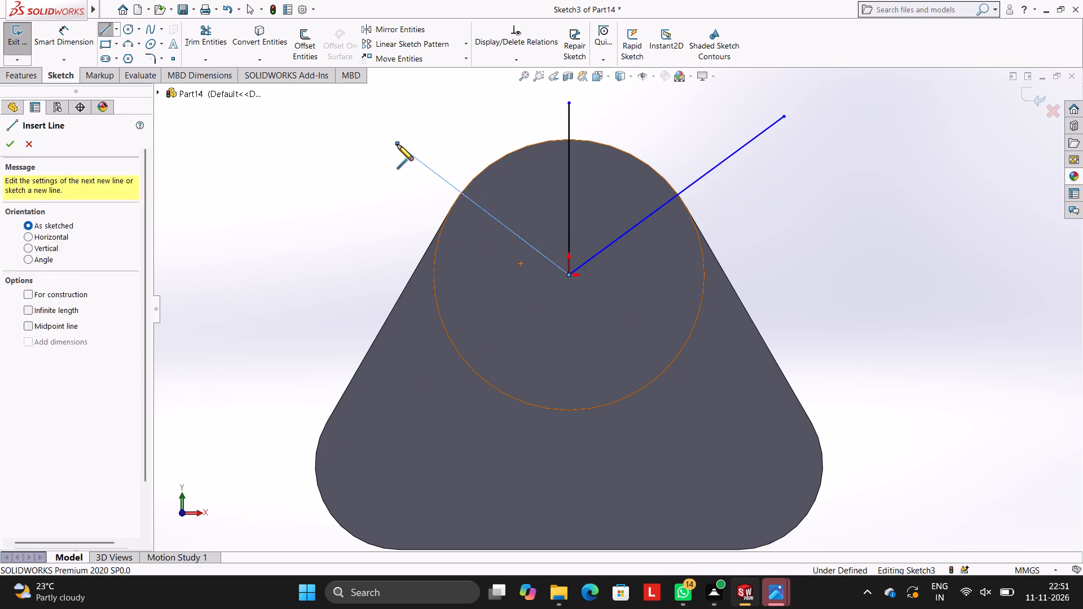
pyautogui.press('Escape')
# Dimension the angle between the left slanted line and the vertical line as 60°.
pyautogui.click(77, 39)
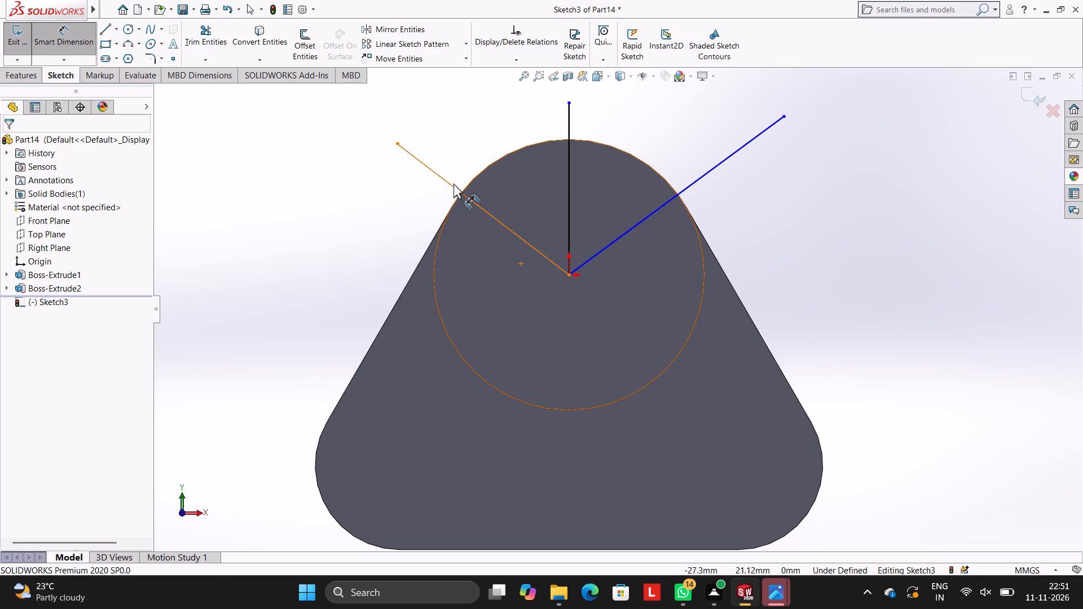
pyautogui.click(446, 181)
pyautogui.click(569, 165)
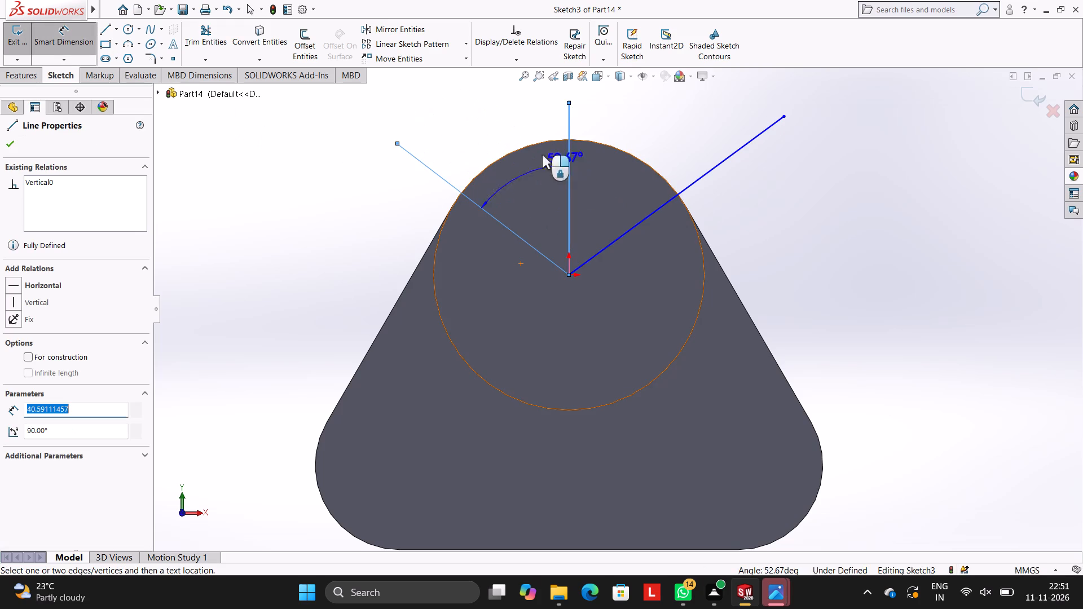
pyautogui.click(488, 125)
pyautogui.write('60')
pyautogui.press('Return')
pyautogui.press('Escape')
pyautogui.press('Escape')
pyautogui.press('Escape')
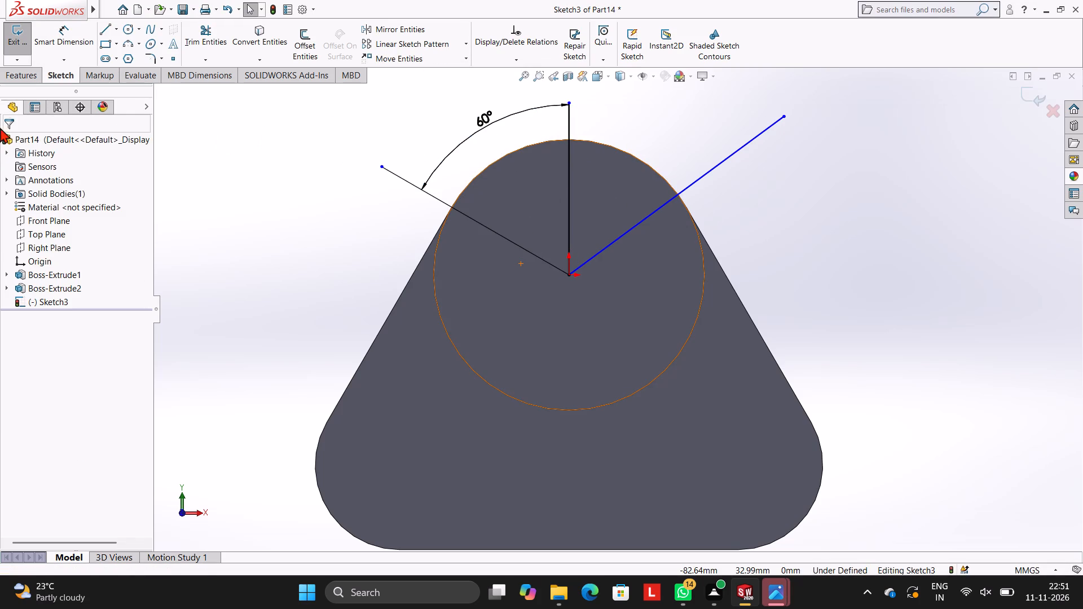
# Dimension the angle between the vertical line and the right slanted line as 60°.
pyautogui.click(66, 32)
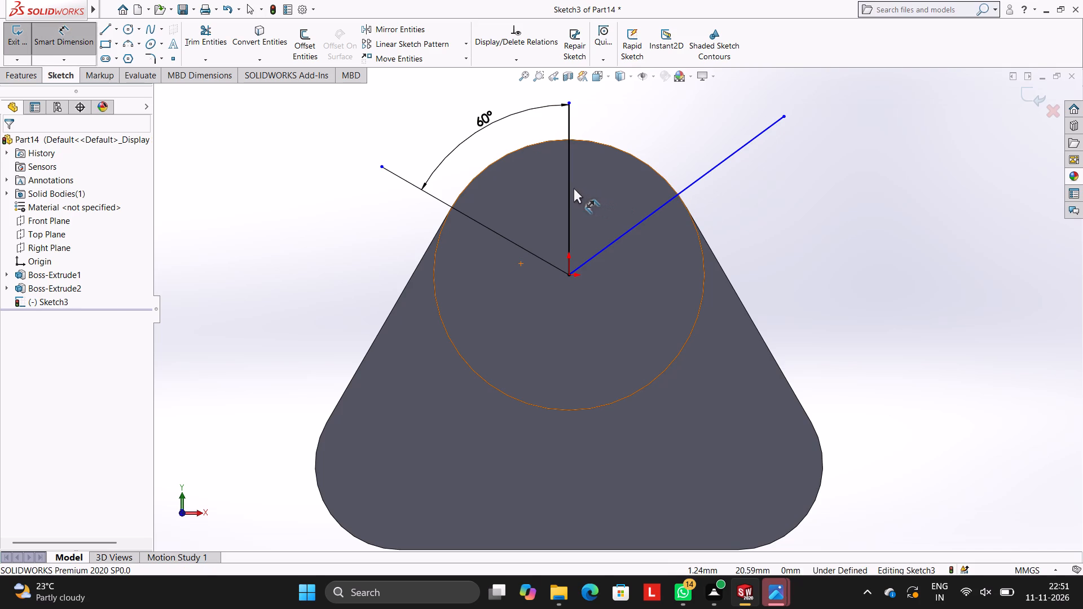
pyautogui.click(569, 188)
pyautogui.click(654, 210)
pyautogui.click(708, 119)
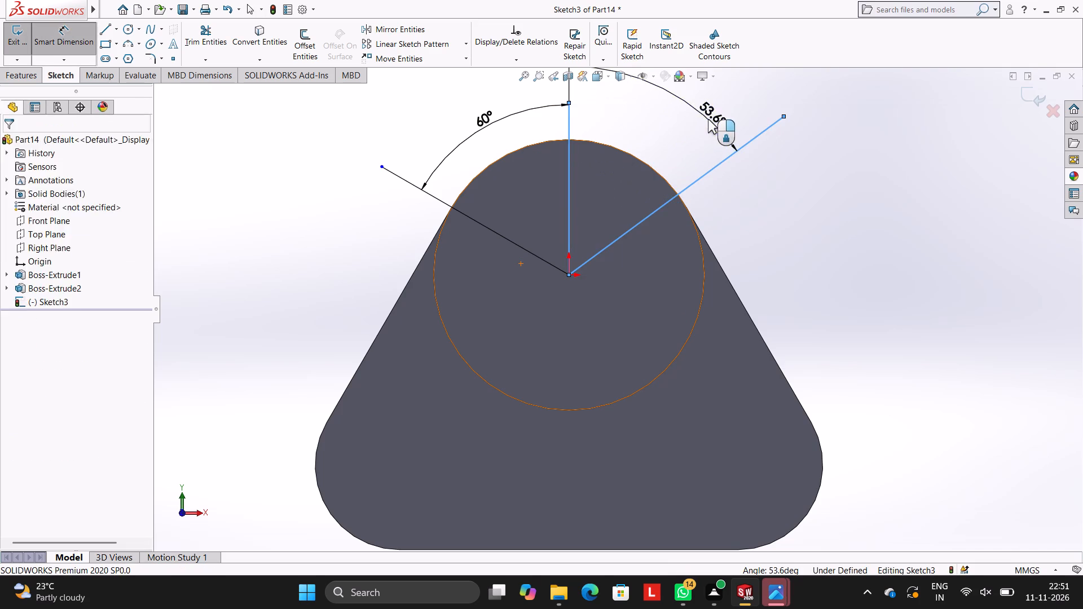
pyautogui.write('60')
pyautogui.press('Return')
pyautogui.press('Escape')
pyautogui.press('Escape')
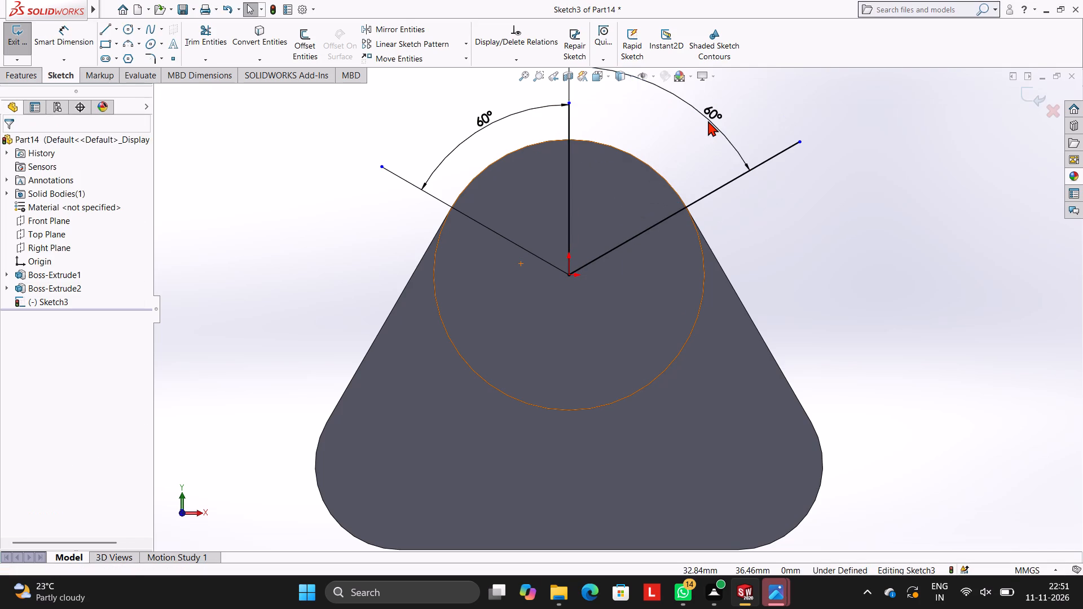
pyautogui.press('Escape')
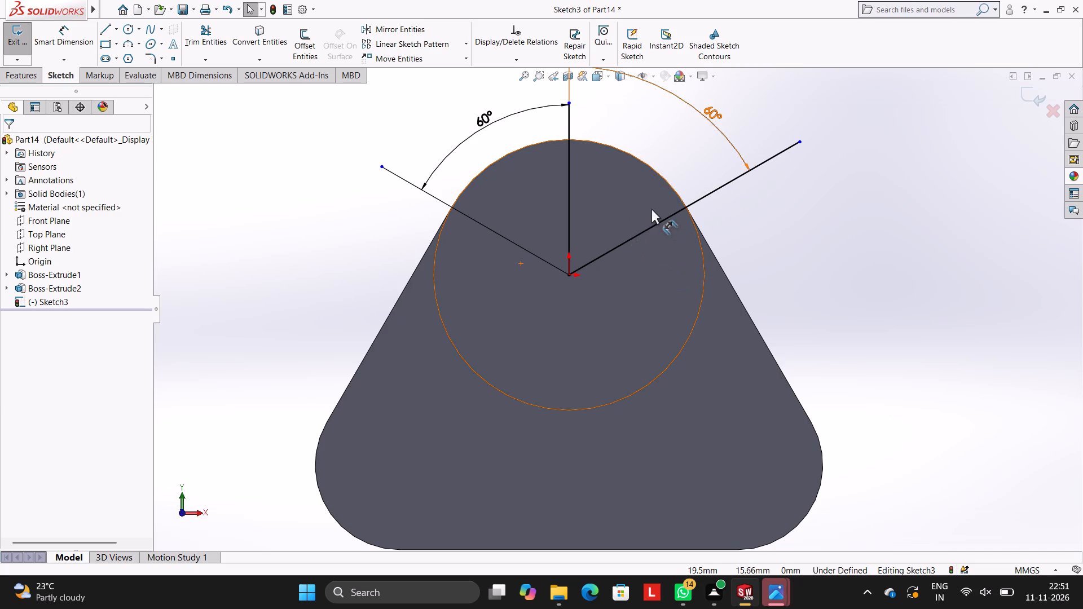
# Draw a circle of radius 75 mm centred on the origin.
pyautogui.scroll(1, 651, 208)
pyautogui.scroll(-1, 651, 208)
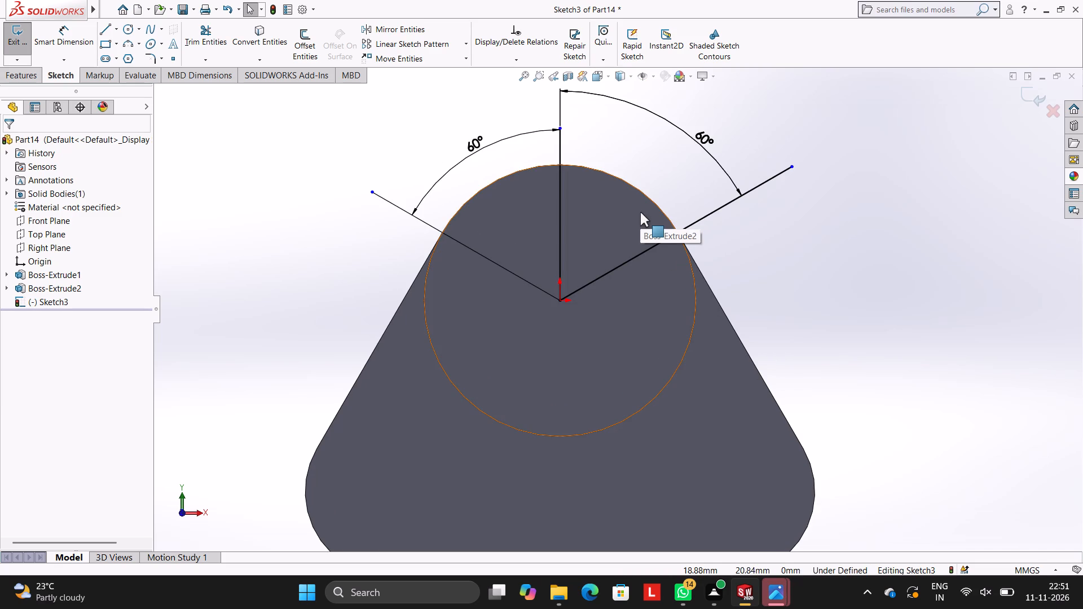
pyautogui.click(134, 27)
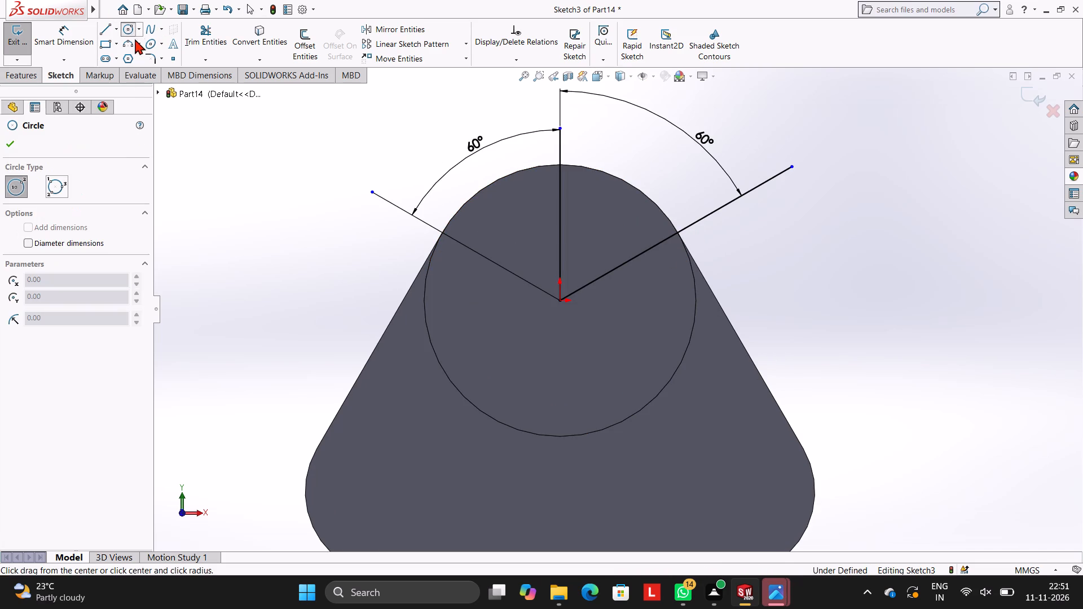
pyautogui.click(561, 300)
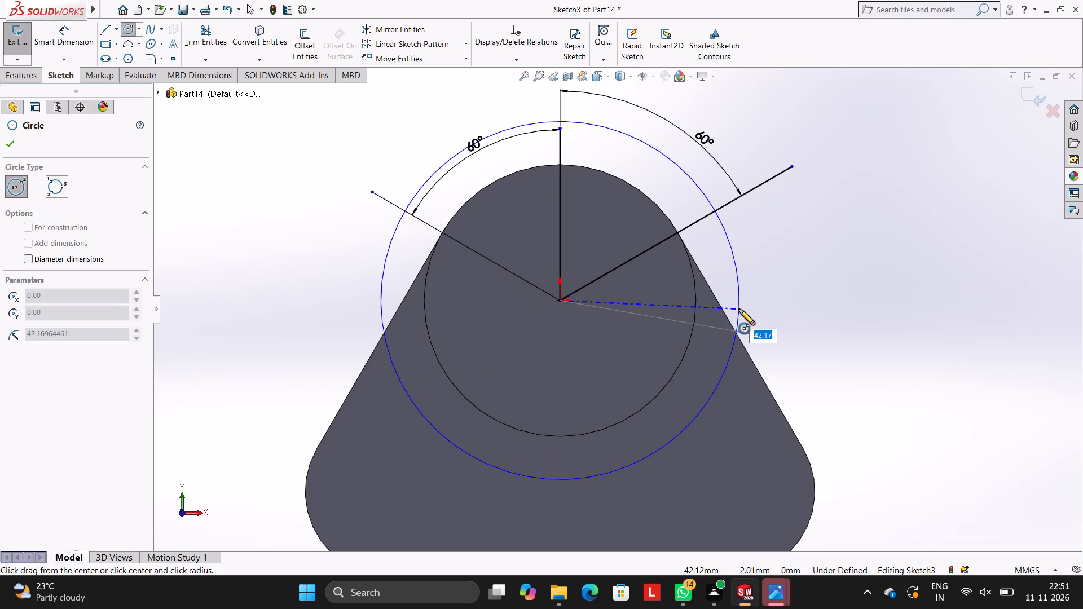
pyautogui.write('75')
pyautogui.press('Return')
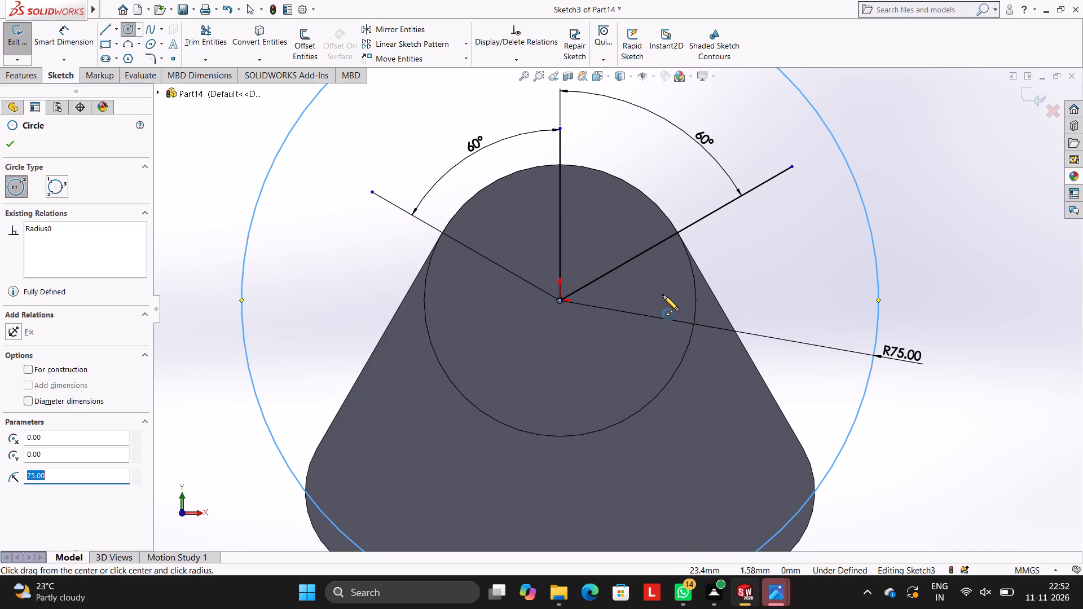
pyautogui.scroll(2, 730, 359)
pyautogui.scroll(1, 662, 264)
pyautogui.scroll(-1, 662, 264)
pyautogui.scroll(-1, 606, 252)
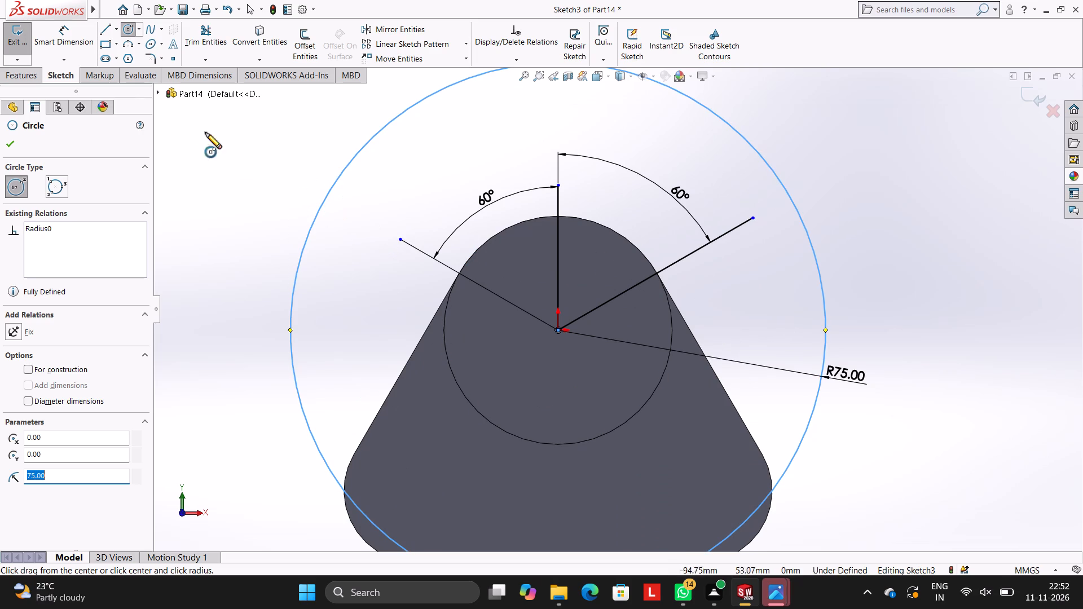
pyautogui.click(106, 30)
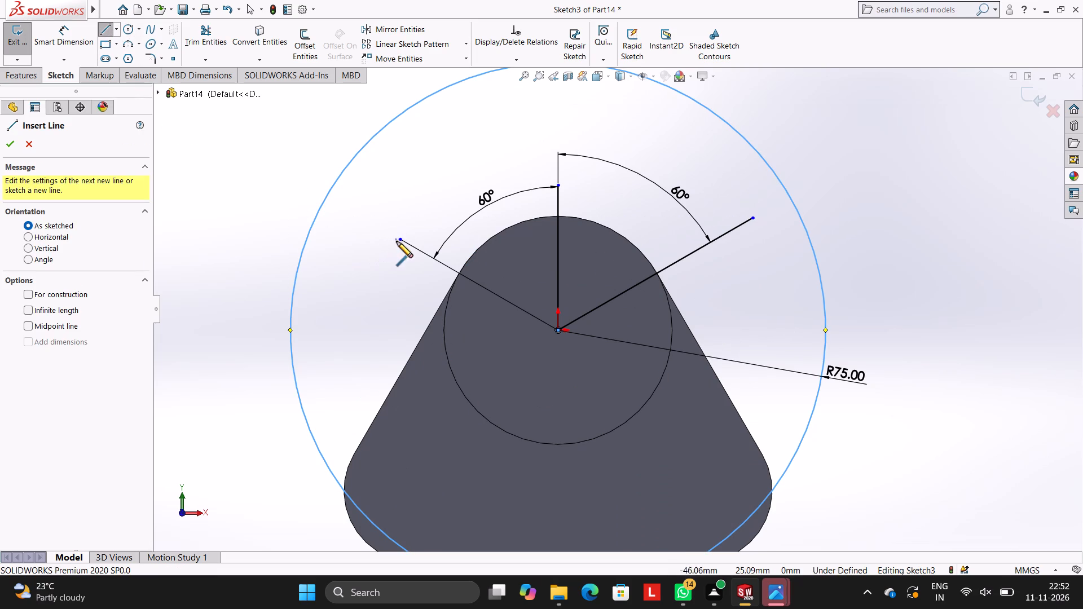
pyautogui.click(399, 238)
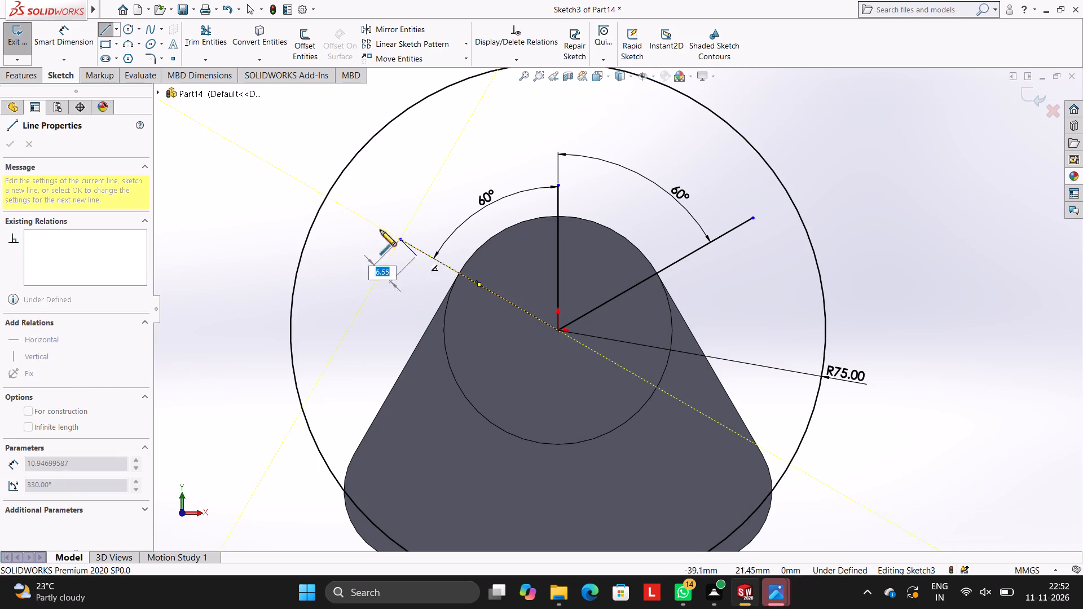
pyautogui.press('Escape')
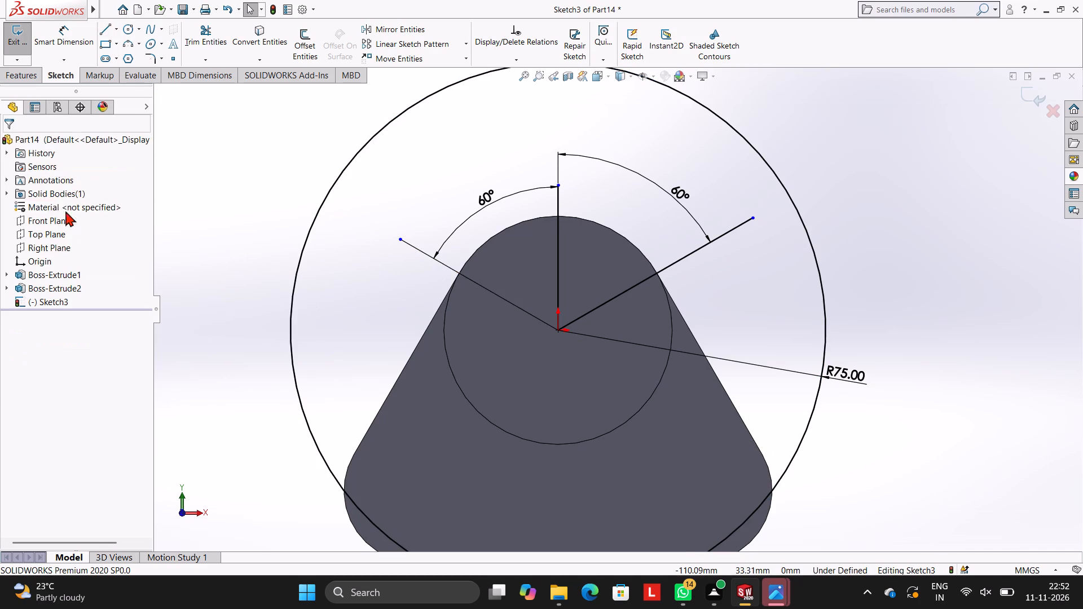
# Extend the left slanted line with a collinear line about 41 mm long from its outer end past the 75 mm radius circle.
pyautogui.click(104, 32)
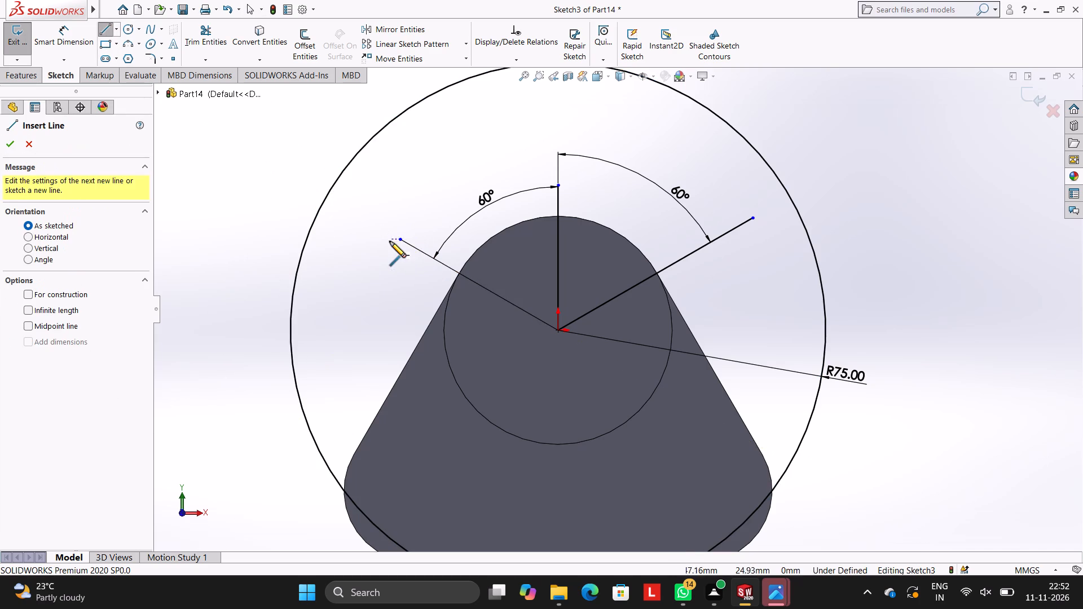
pyautogui.click(400, 239)
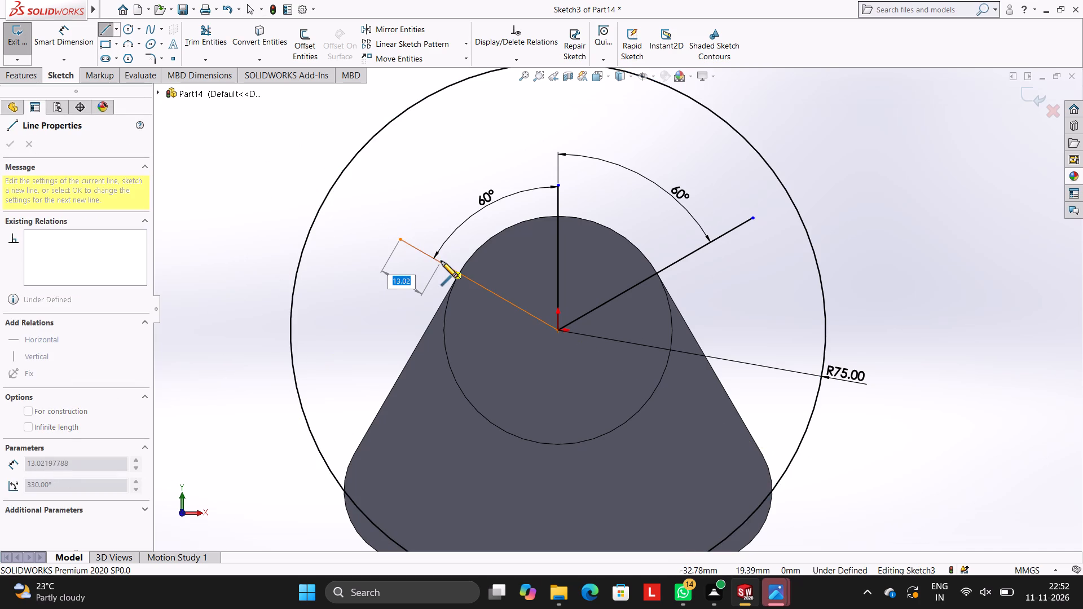
pyautogui.click(273, 166)
pyautogui.press('Escape')
pyautogui.press('Escape')
pyautogui.press('Escape')
# Extend the right slanted line with a collinear line about 58 mm long from its outer end past the 75 mm radius circle.
pyautogui.scroll(2, 671, 228)
pyautogui.scroll(-2, 674, 218)
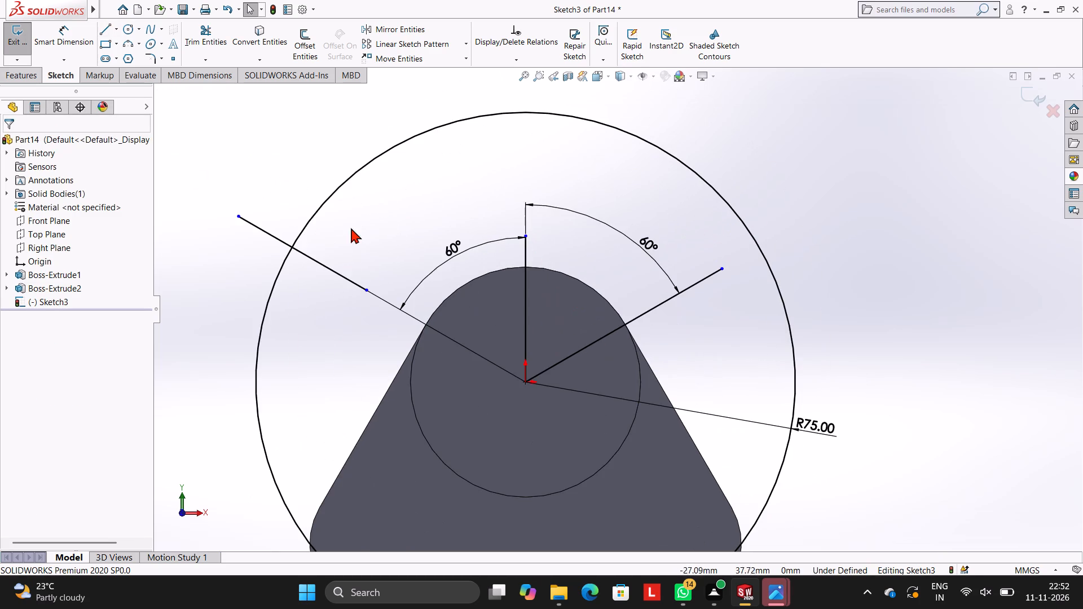
pyautogui.click(105, 28)
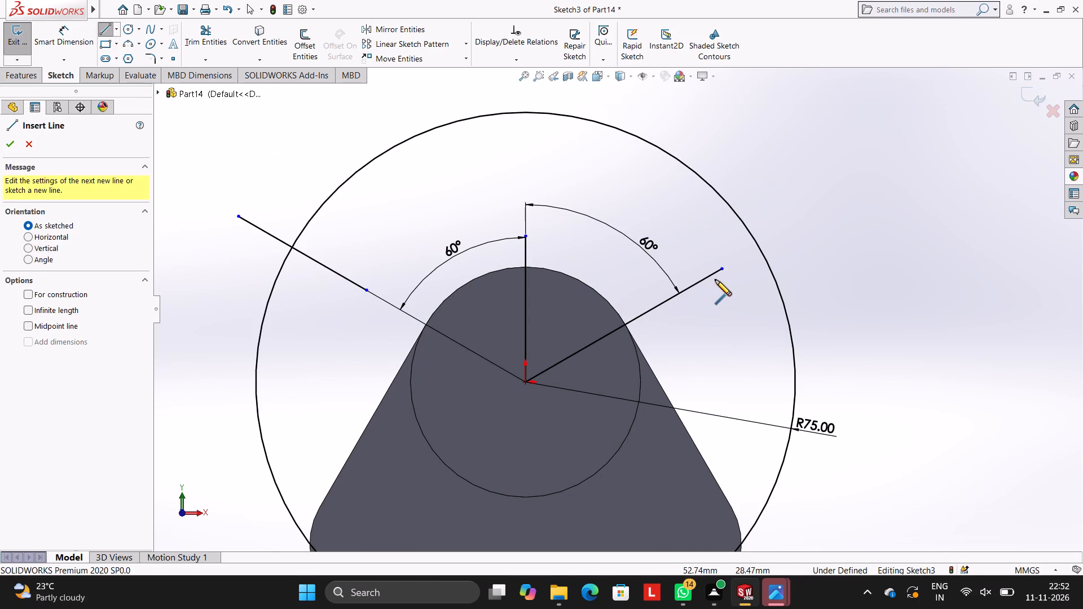
pyautogui.click(722, 267)
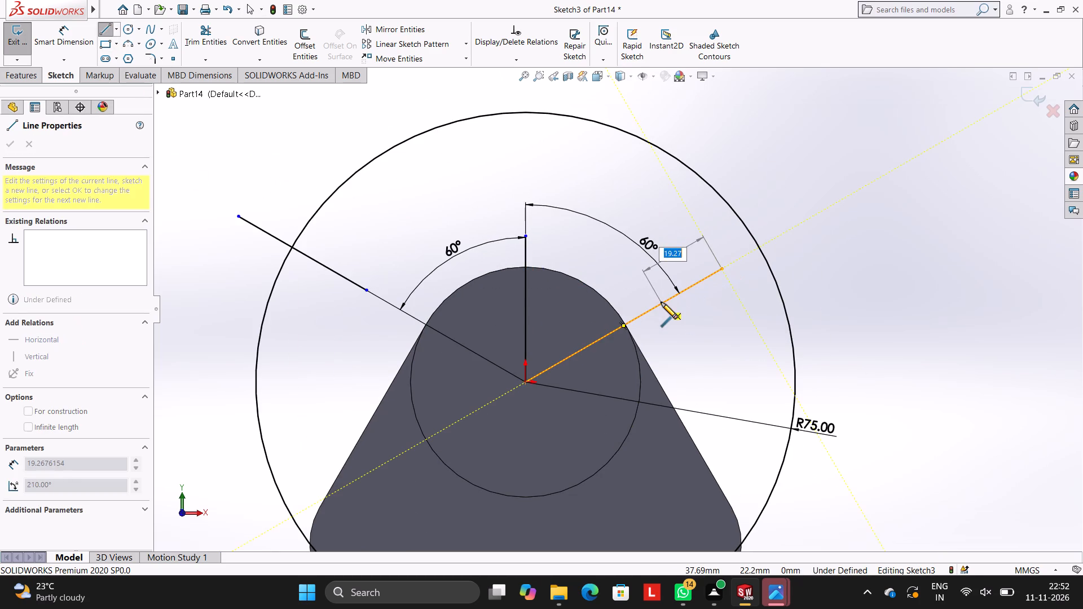
pyautogui.click(904, 165)
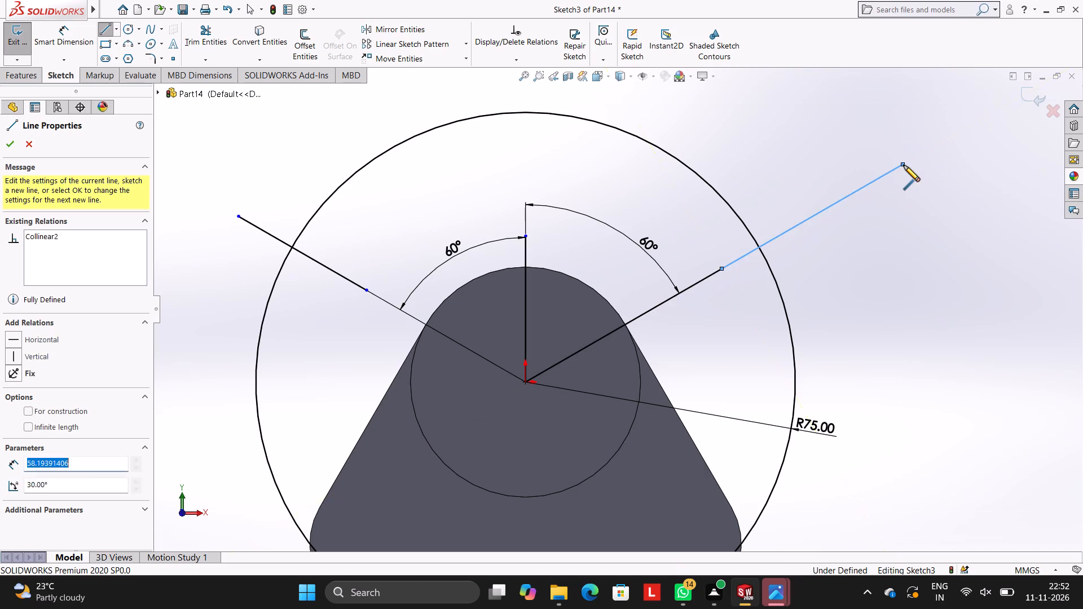
pyautogui.press('Escape')
pyautogui.press('Escape')
pyautogui.press('Escape')
pyautogui.press('Escape')
# Trim off the ends of both slanted lines that stick out beyond the 75 mm radius circle.
pyautogui.scroll(2, 601, 392)
pyautogui.scroll(-1, 605, 391)
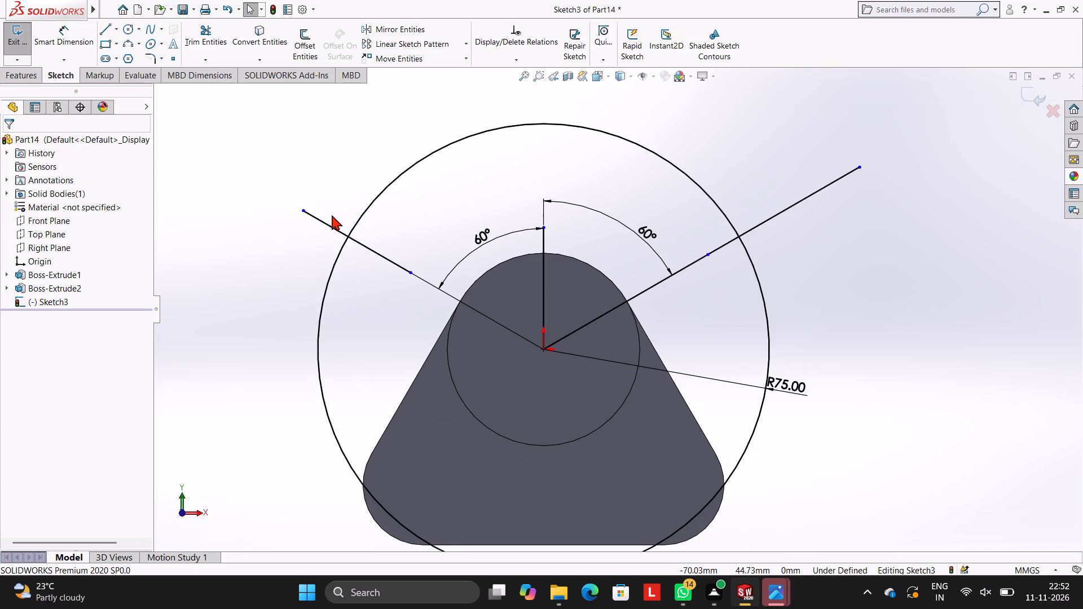
pyautogui.scroll(1, 656, 438)
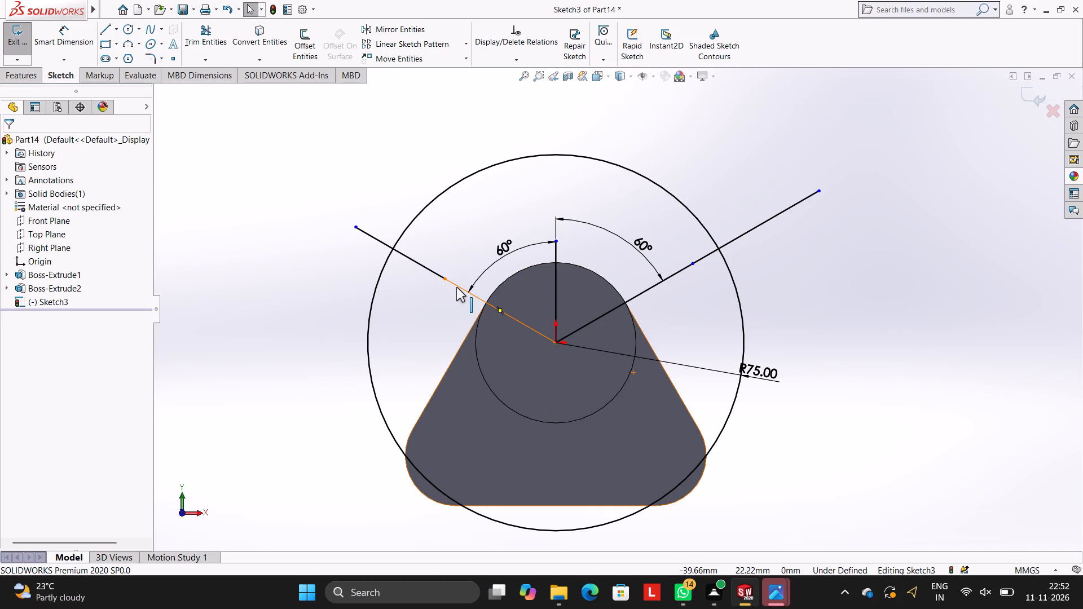
pyautogui.click(126, 32)
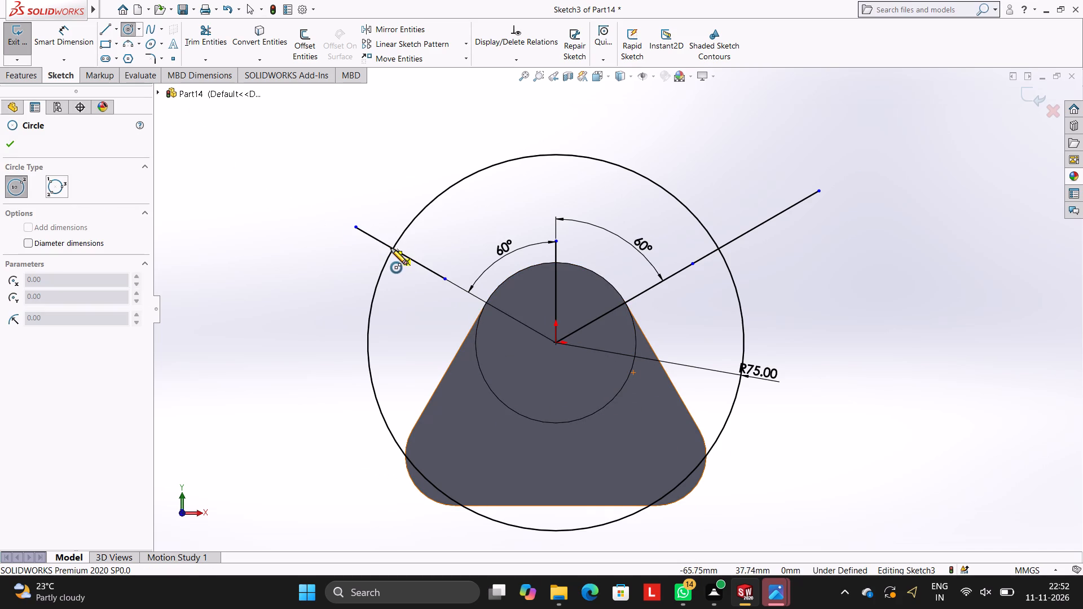
pyautogui.click(208, 39)
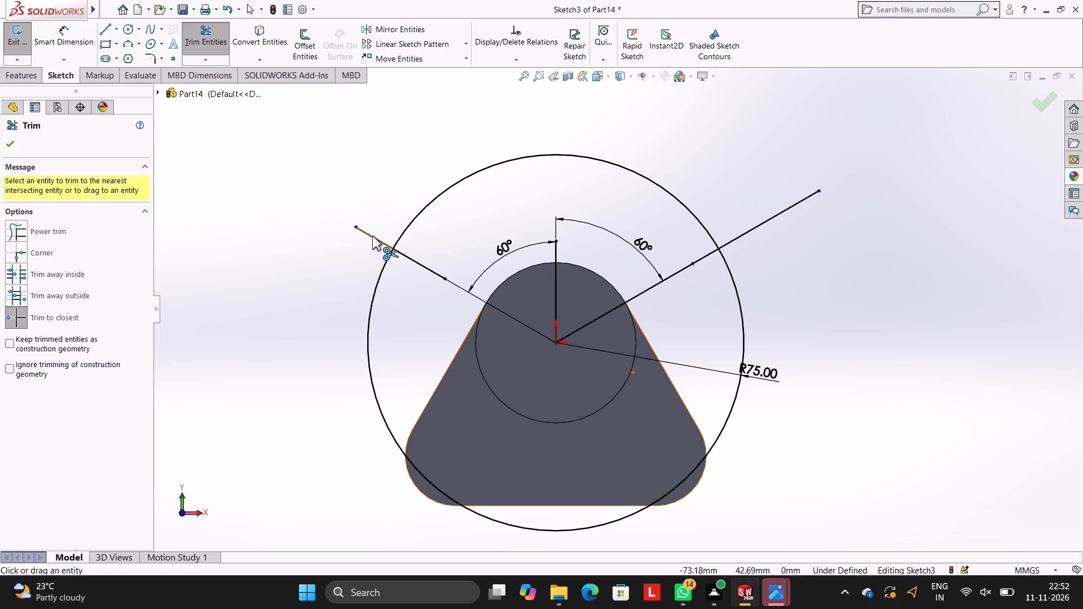
pyautogui.click(372, 235)
pyautogui.click(785, 211)
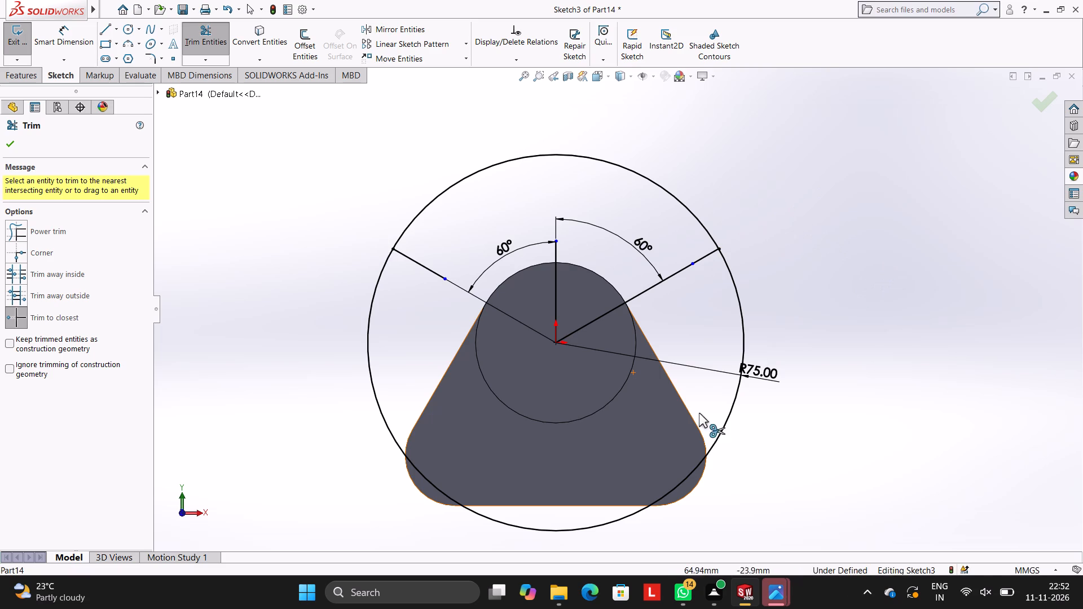
# Draw a vertical line from the origin down to the lowest point of the 75 mm radius circle.
pyautogui.click(102, 28)
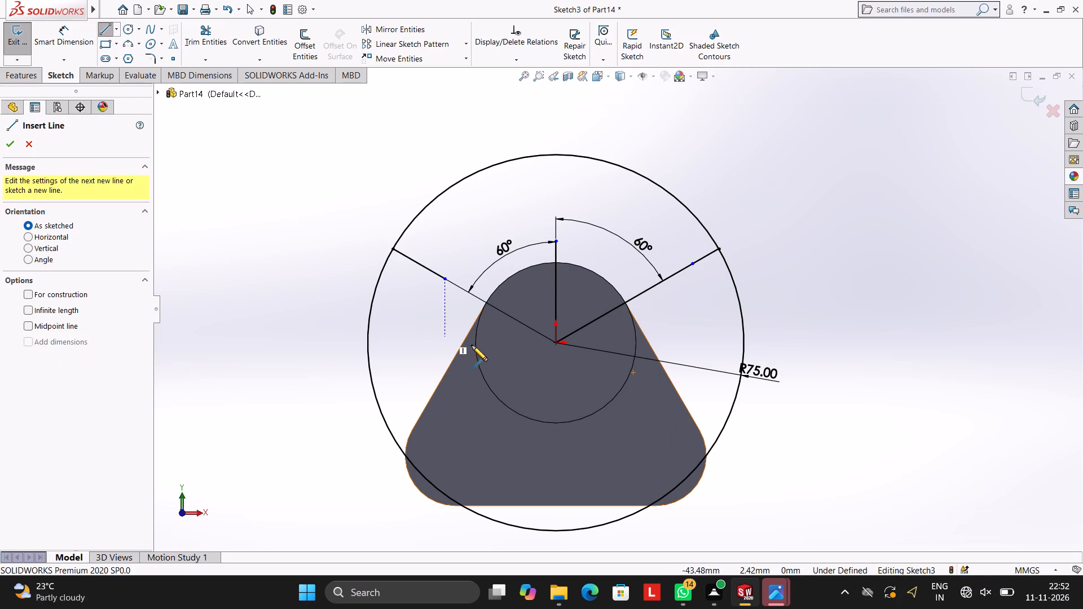
pyautogui.click(556, 342)
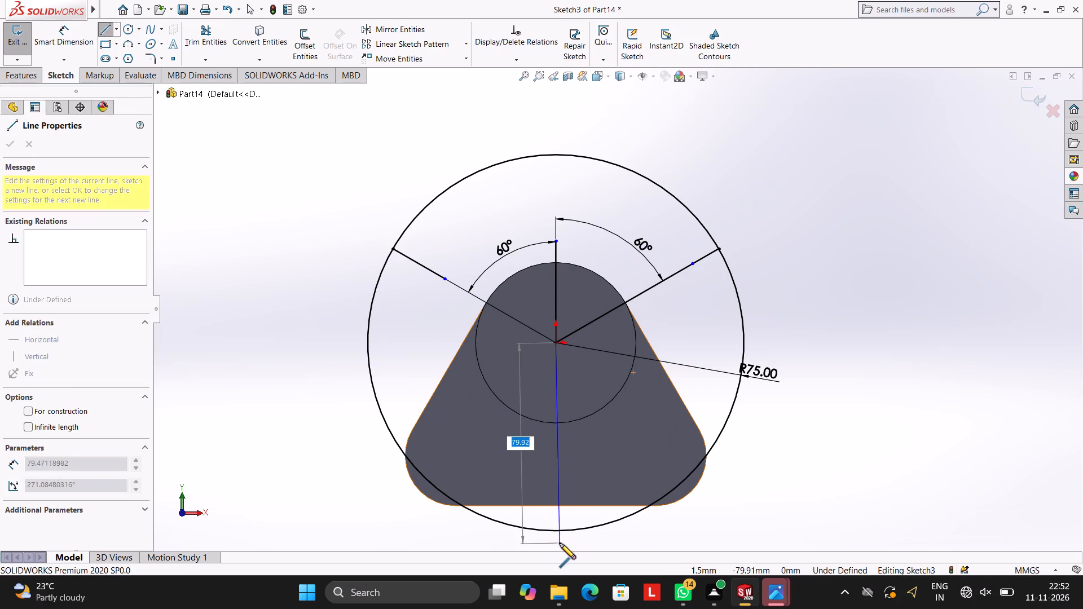
pyautogui.click(556, 532)
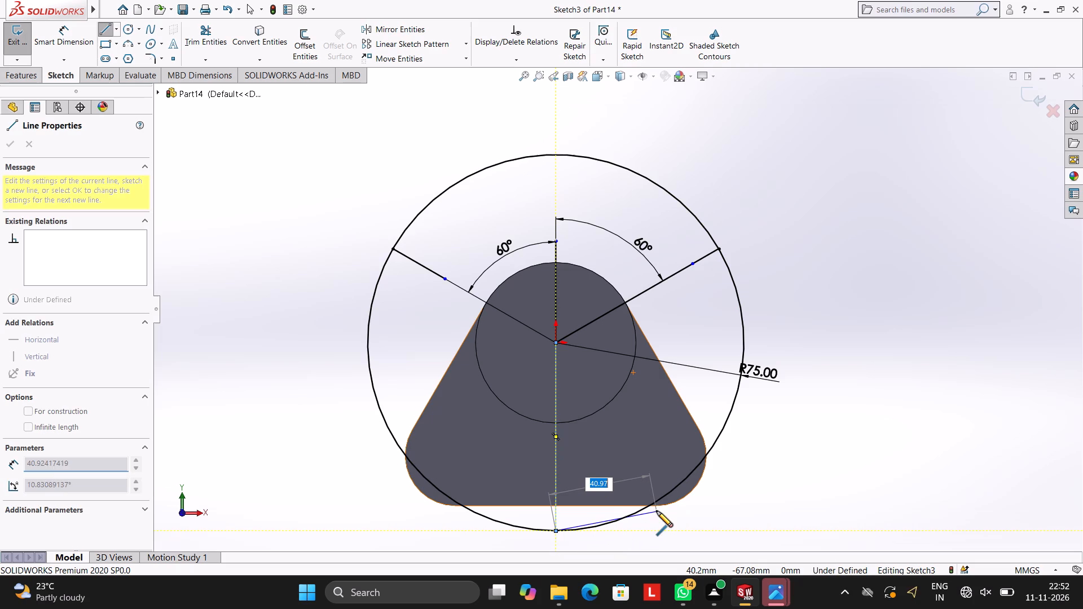
pyautogui.press('Escape')
pyautogui.press('Escape')
pyautogui.press('Escape')
pyautogui.press('Escape')
# Draw a circle of radius 20 mm centred where the left slanted line meets the large circle.
pyautogui.scroll(2, 658, 464)
pyautogui.scroll(-1, 658, 462)
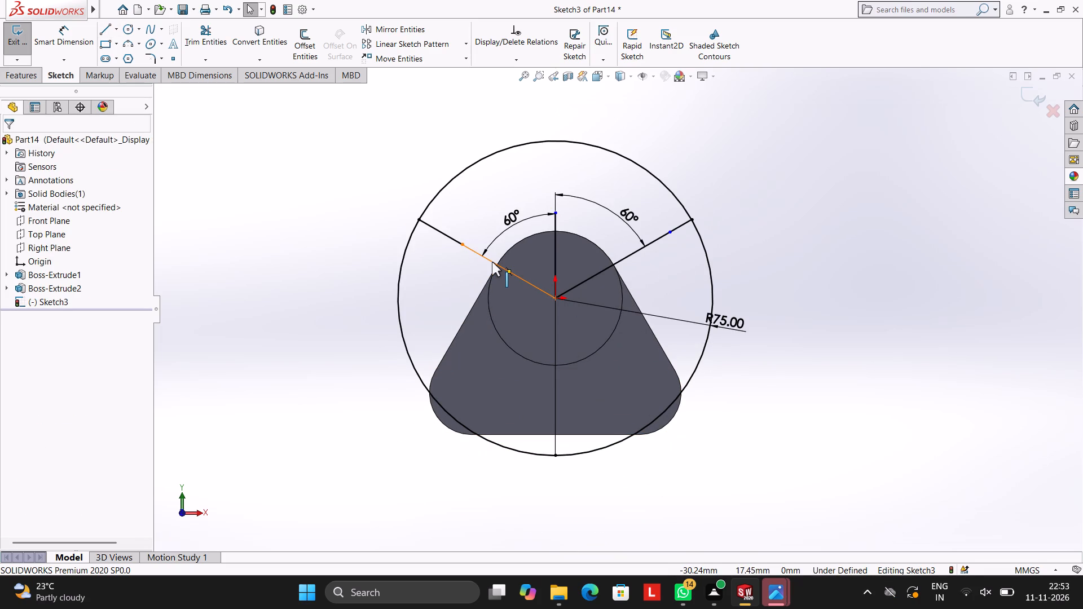
pyautogui.click(128, 29)
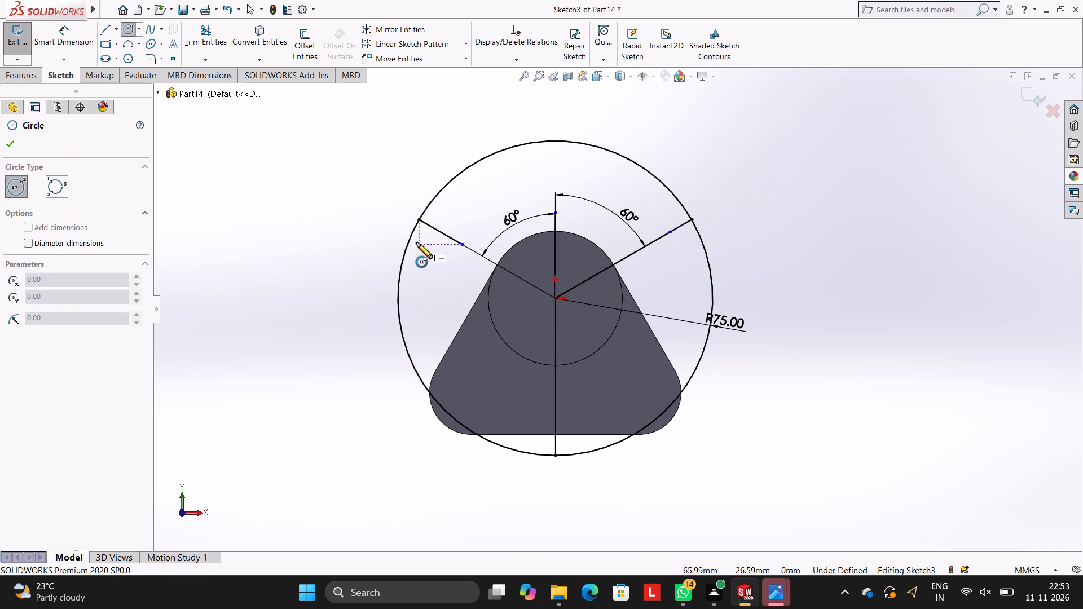
pyautogui.click(419, 219)
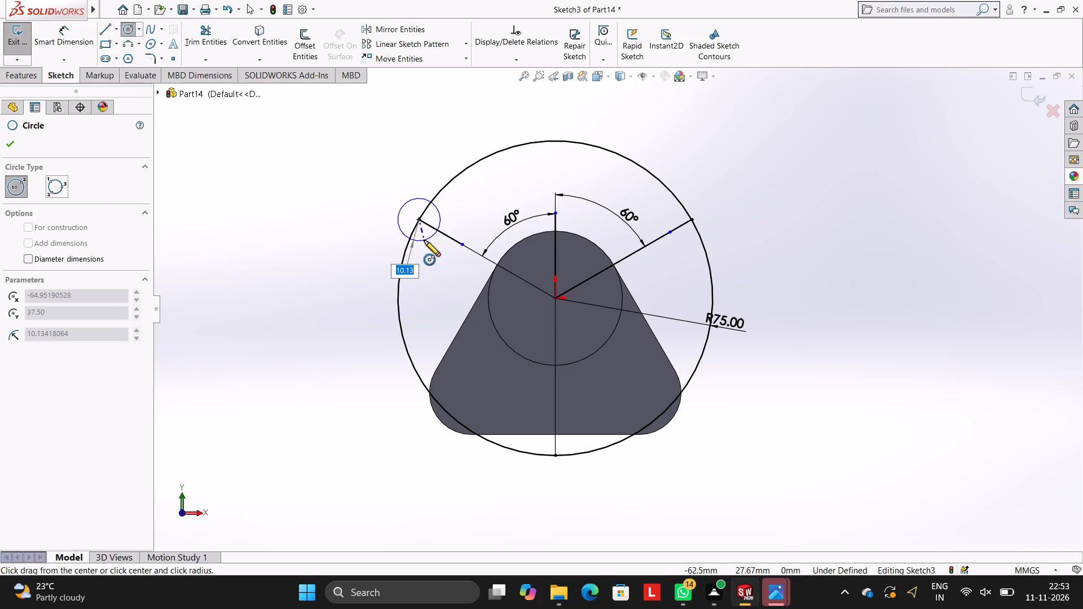
pyautogui.write('20')
pyautogui.press('Return')
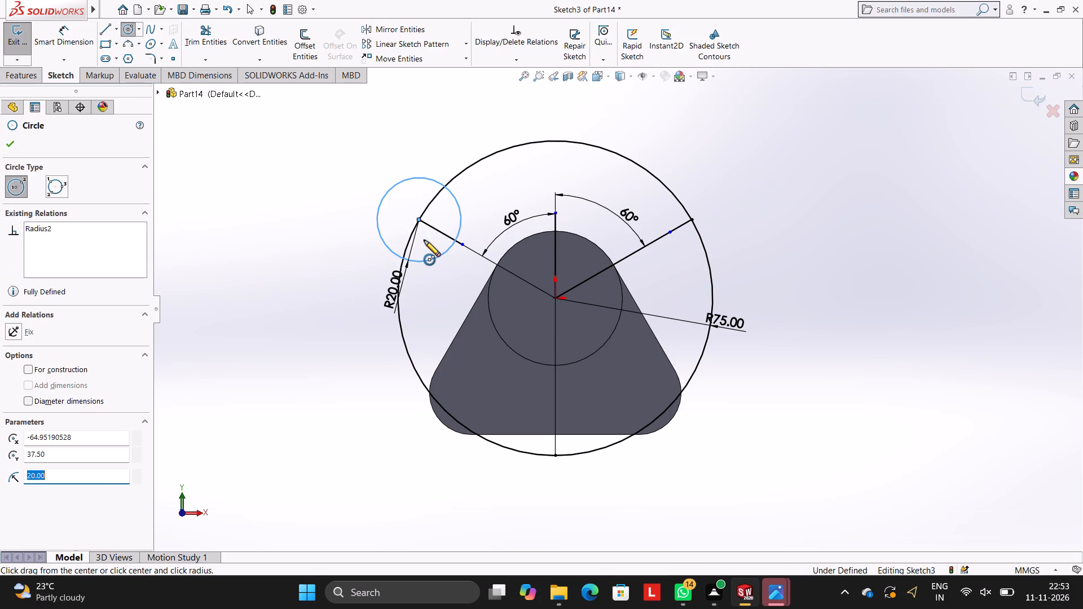
pyautogui.press('Escape')
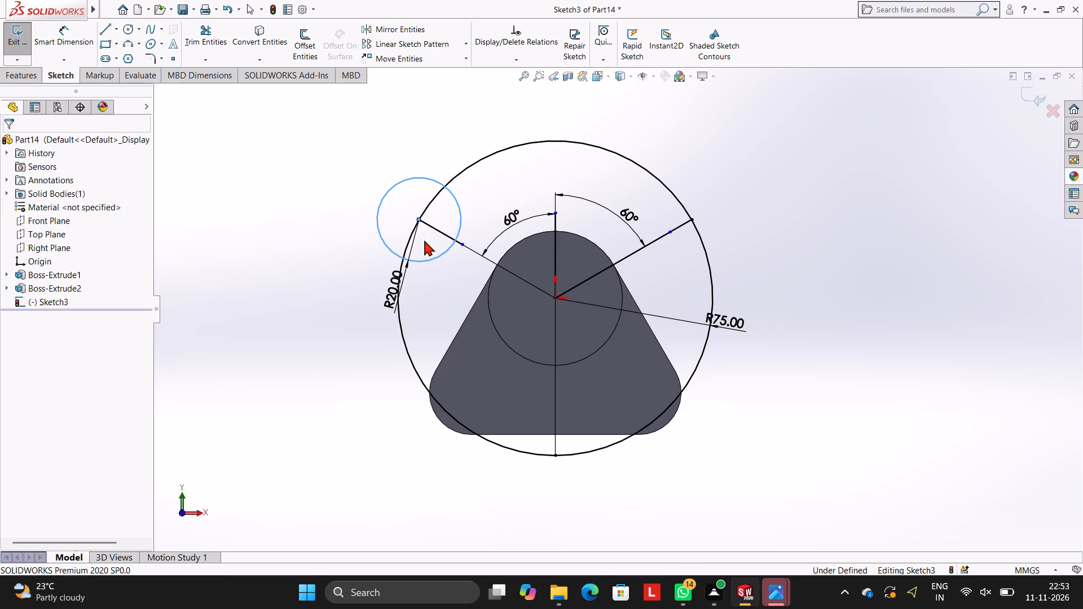
pyautogui.press('Escape')
pyautogui.press('Escape')
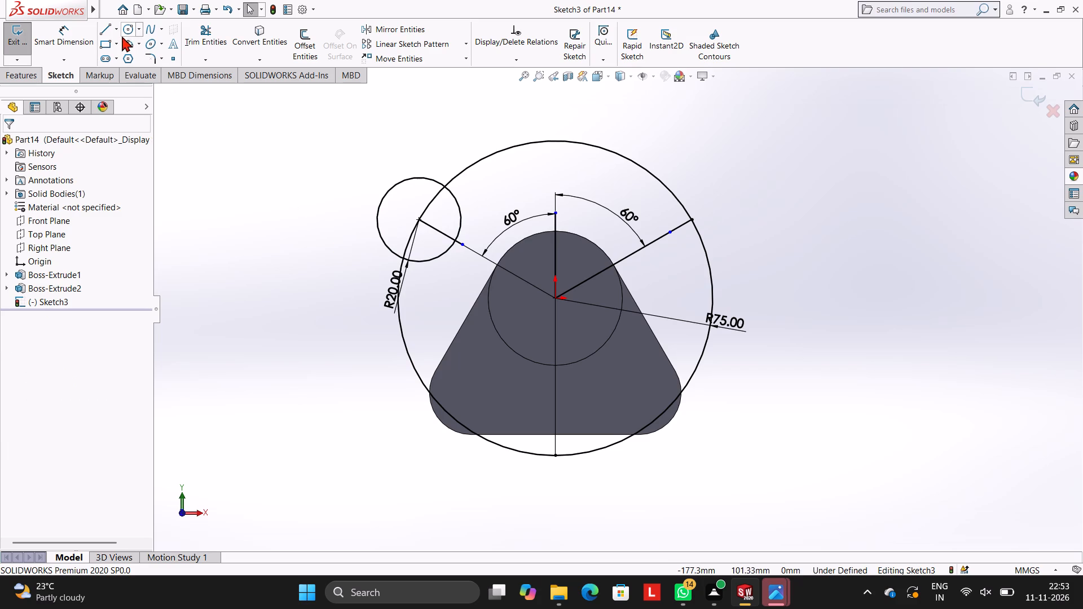
# Draw a circle of radius 20 mm centred where the right slanted line meets the large circle.
pyautogui.click(127, 29)
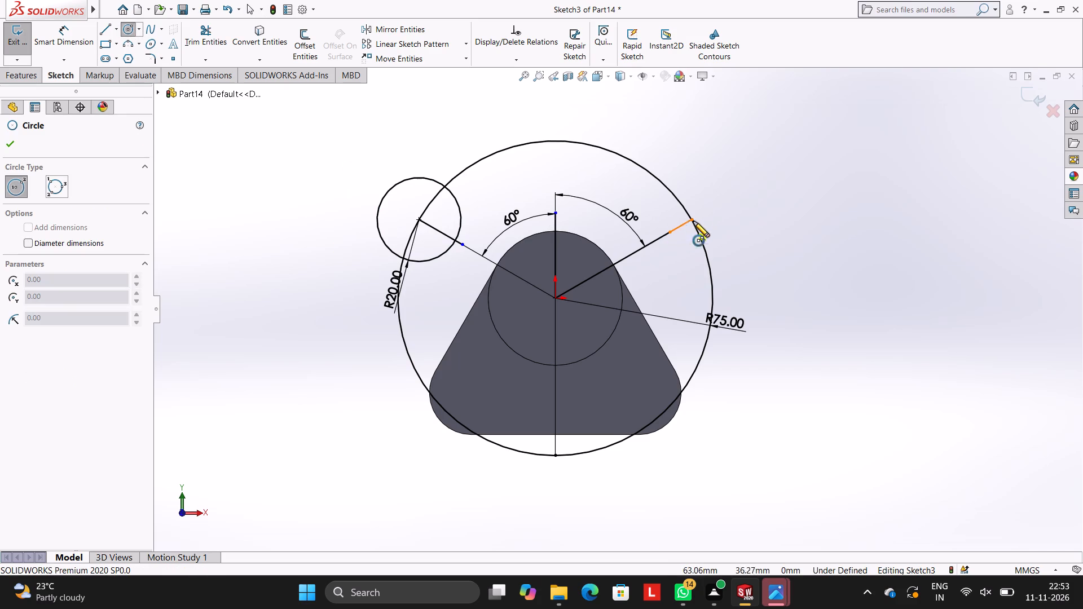
pyautogui.click(691, 218)
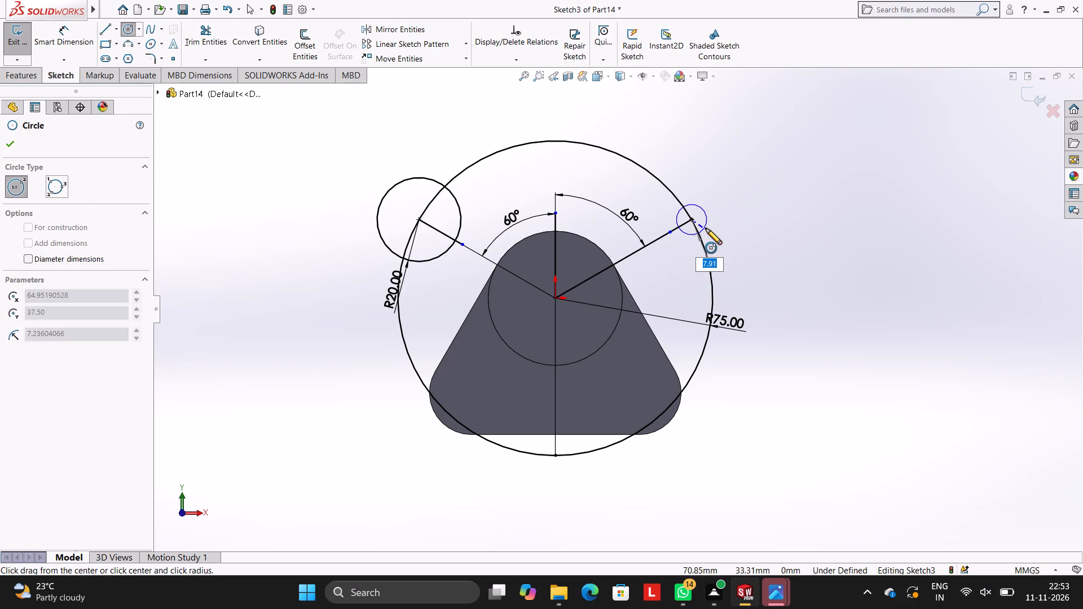
pyautogui.write('20')
pyautogui.press('Return')
pyautogui.press('Escape')
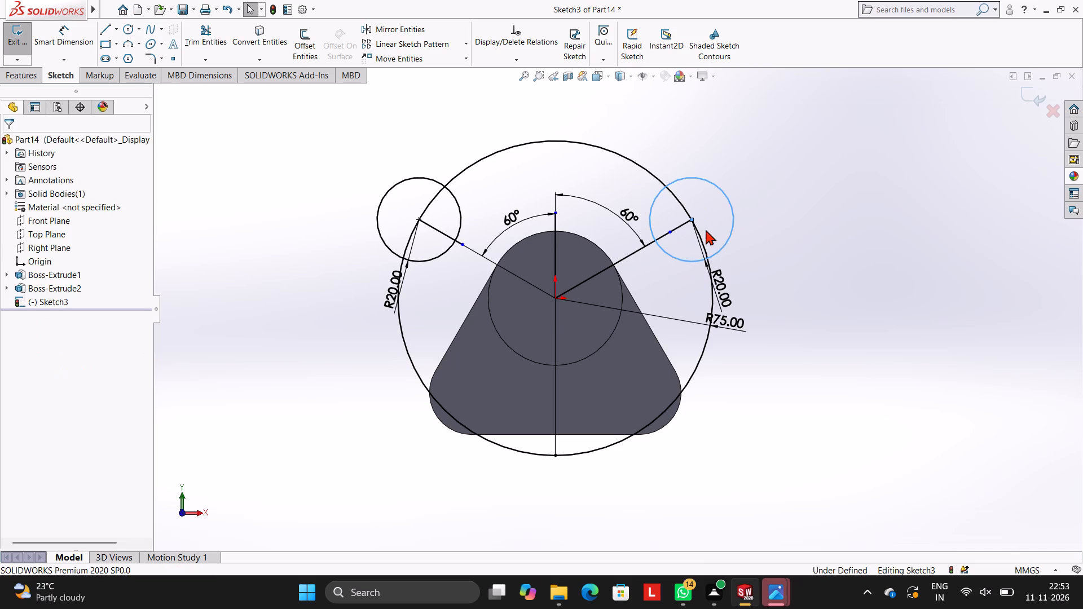
pyautogui.press('Escape')
pyautogui.press('Escape')
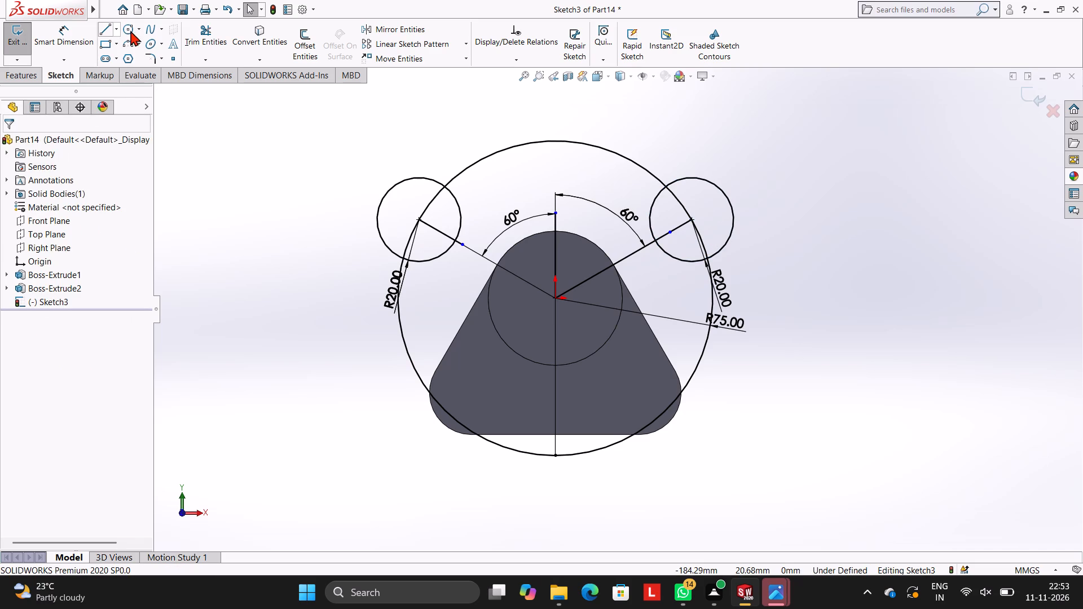
# Draw a circle of radius 20 mm centred on the lower end of the vertical line, on the large circle.
pyautogui.moveTo(130, 29); pyautogui.dragTo(137, 35)
pyautogui.click(164, 43)
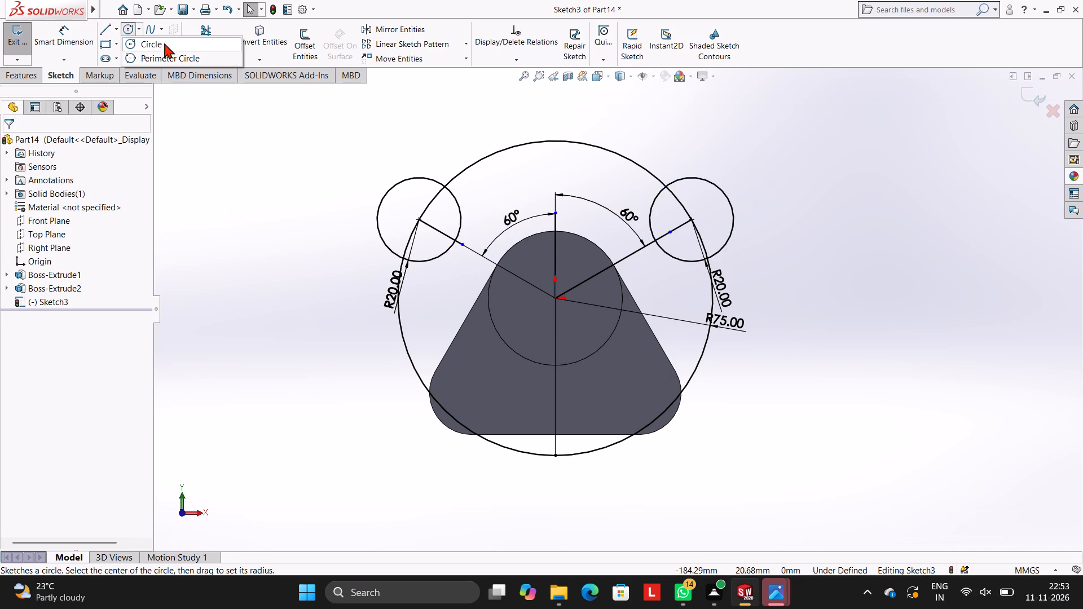
pyautogui.click(554, 455)
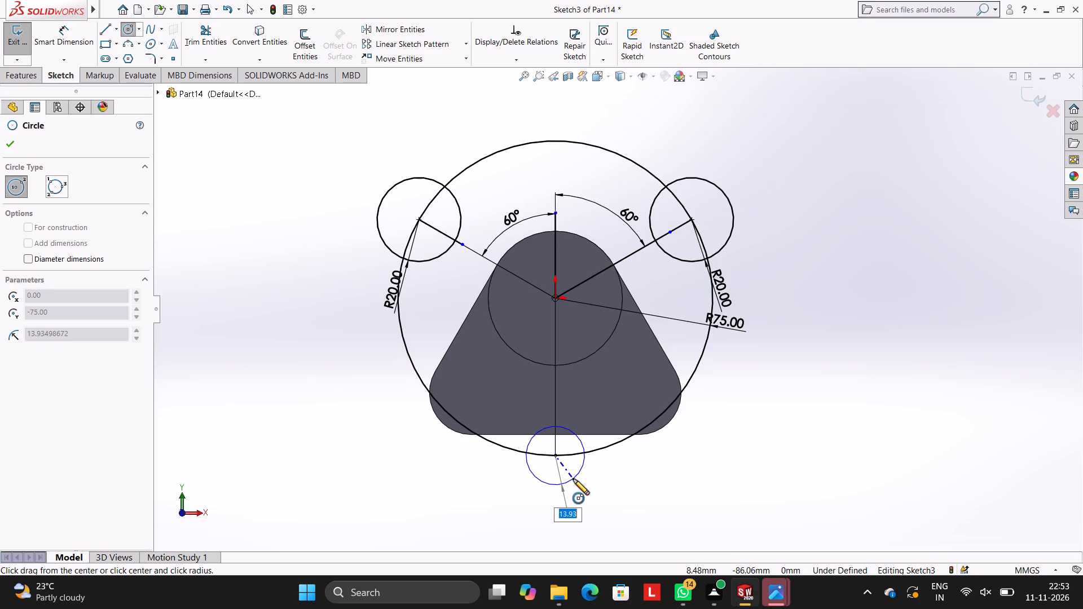
pyautogui.write('20')
pyautogui.press('Return')
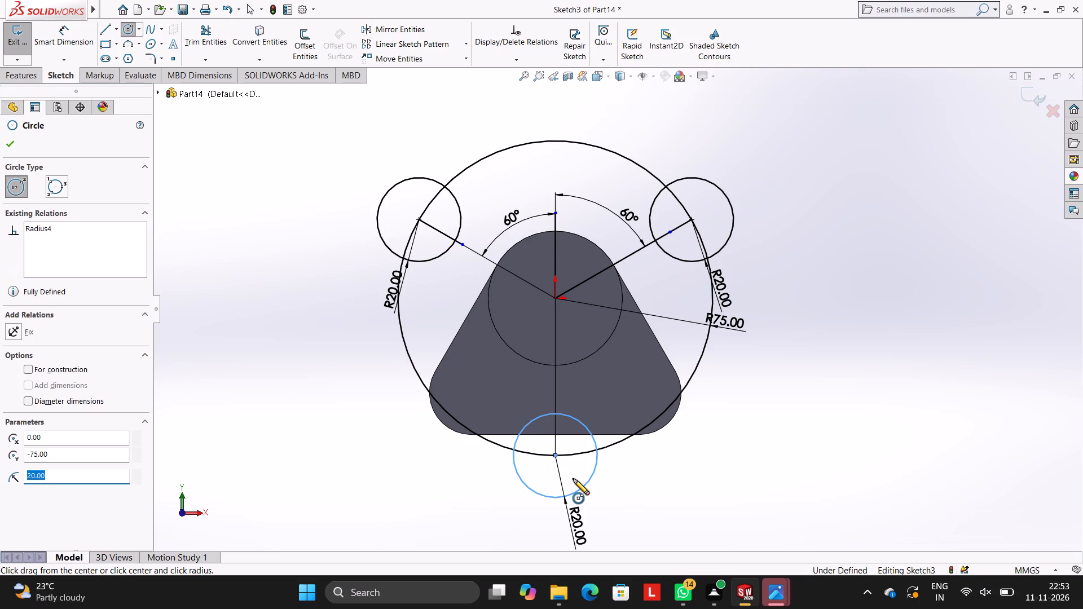
# Trim away the three portions of the 75 mm radius circle lying between the small 20 mm radius circles.
pyautogui.press('Escape')
pyautogui.press('Escape')
pyautogui.press('Escape')
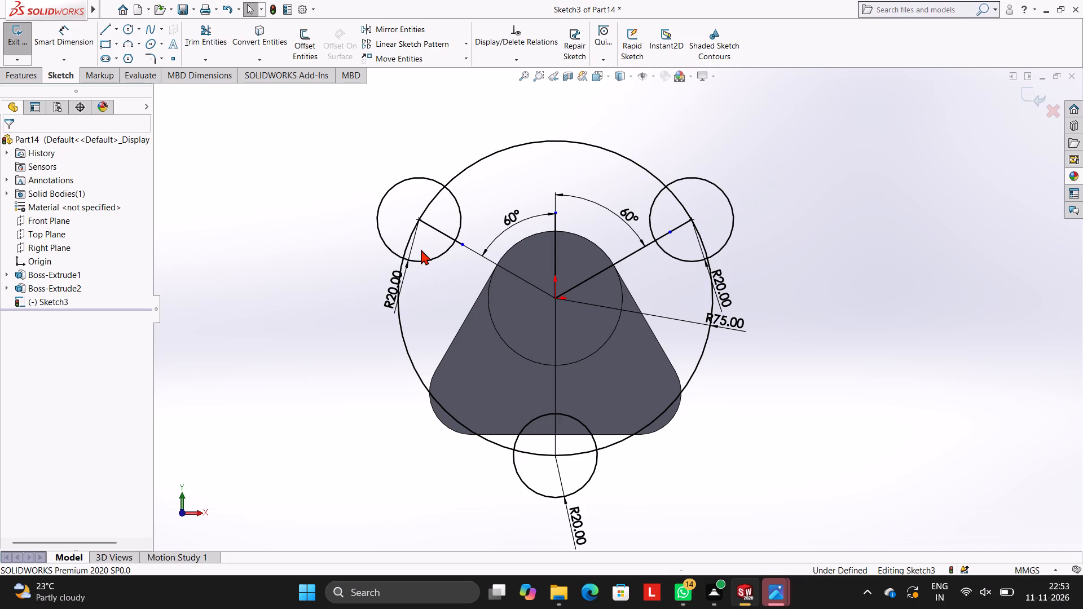
pyautogui.click(106, 29)
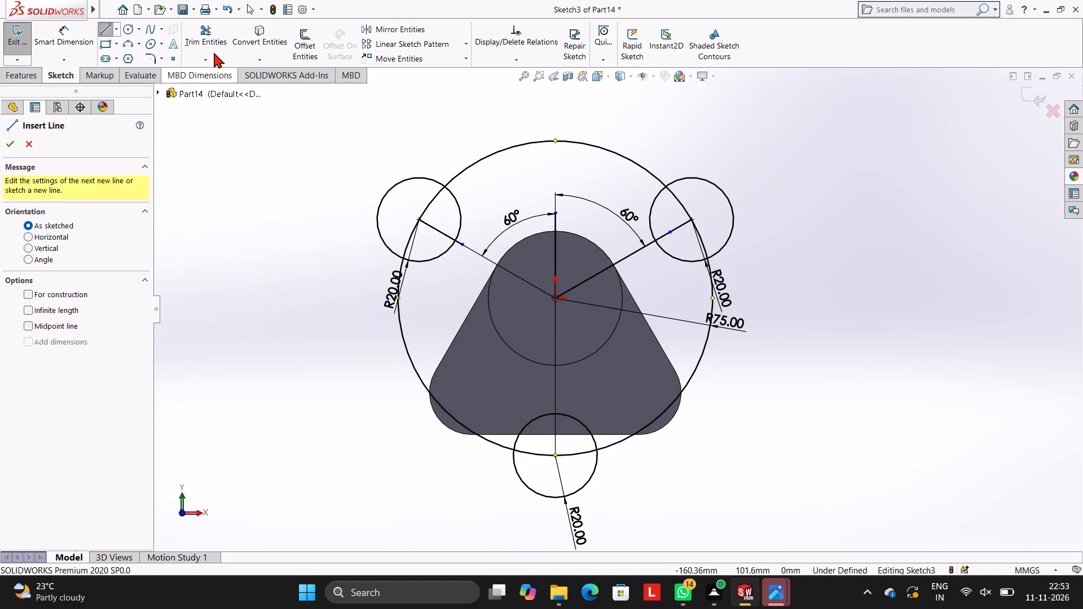
pyautogui.click(211, 32)
pyautogui.click(400, 321)
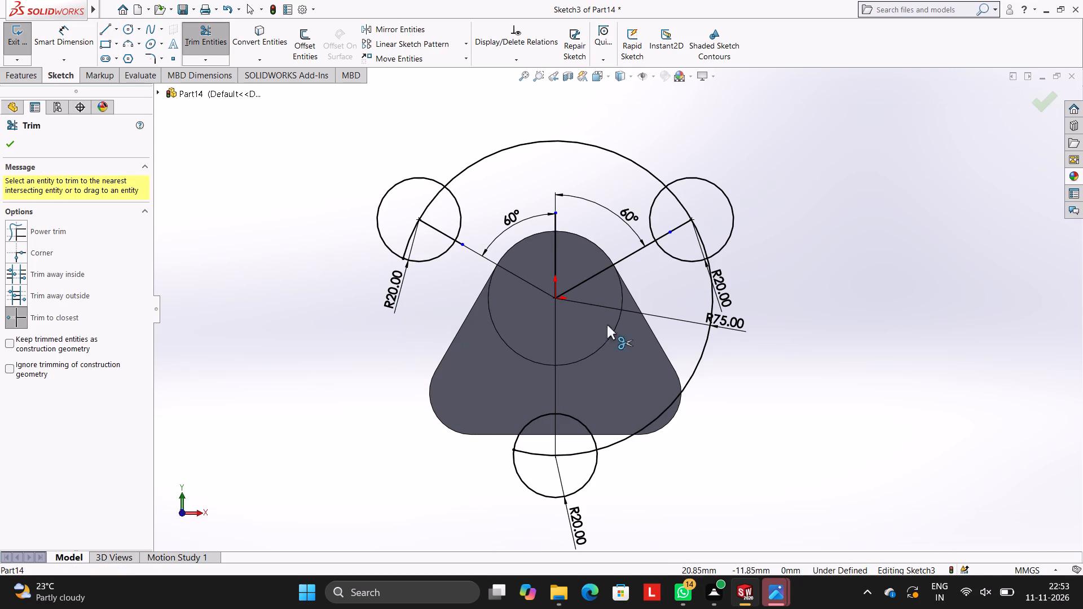
pyautogui.click(703, 358)
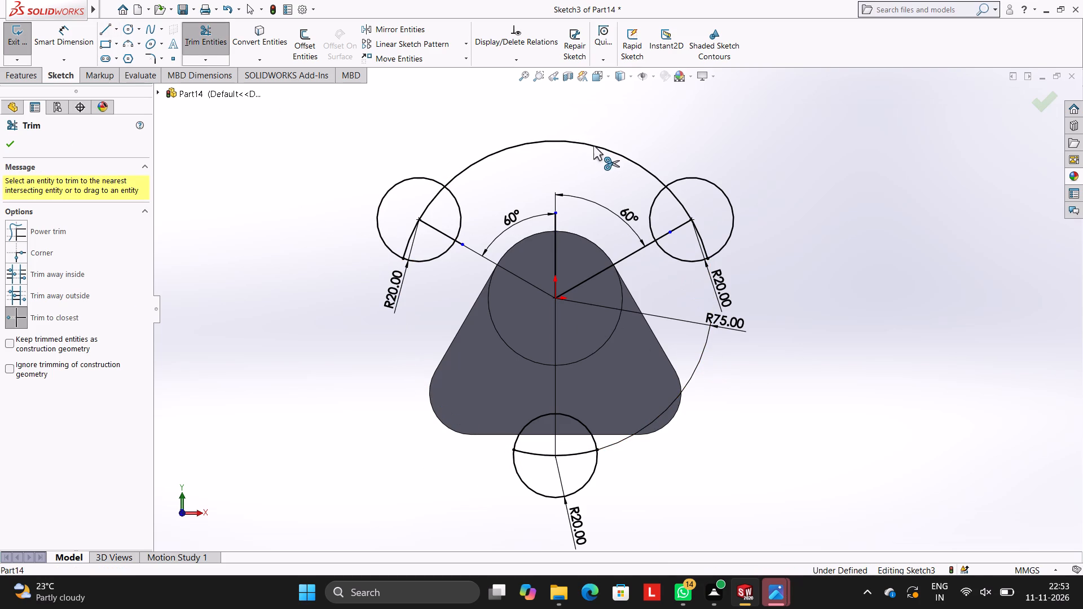
pyautogui.click(588, 143)
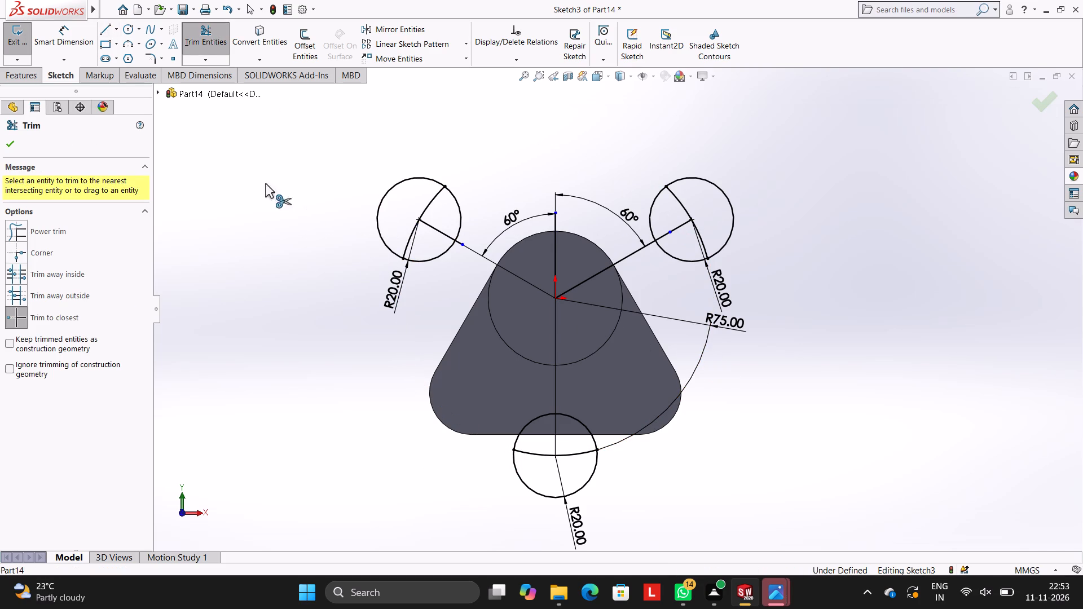
# Draw a vertical line about 60 mm long from the lower circle's left quadrant point up into the boss outline.
pyautogui.click(109, 31)
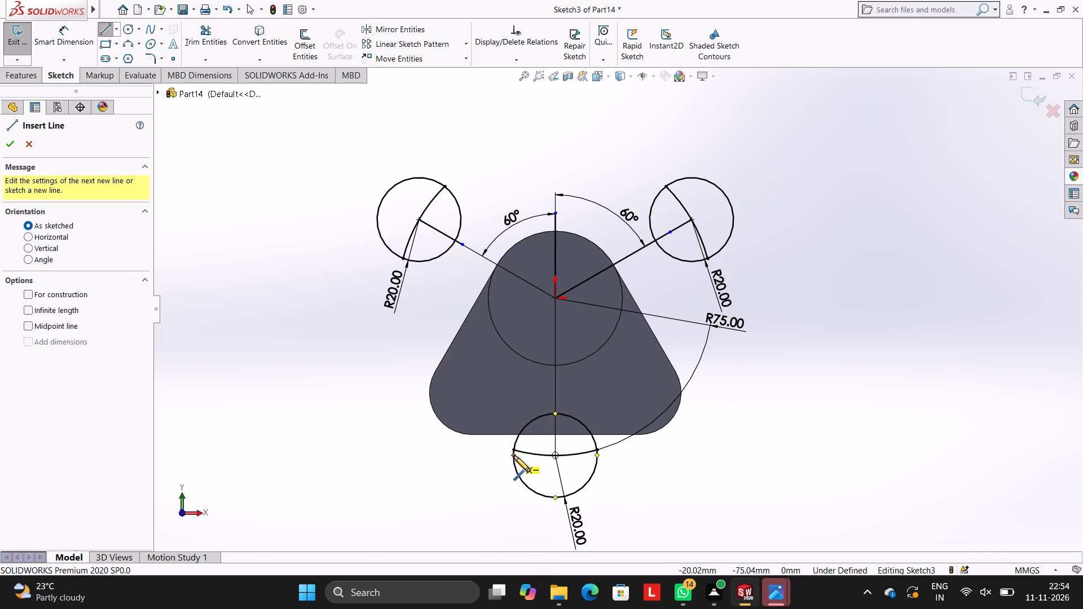
pyautogui.click(514, 456)
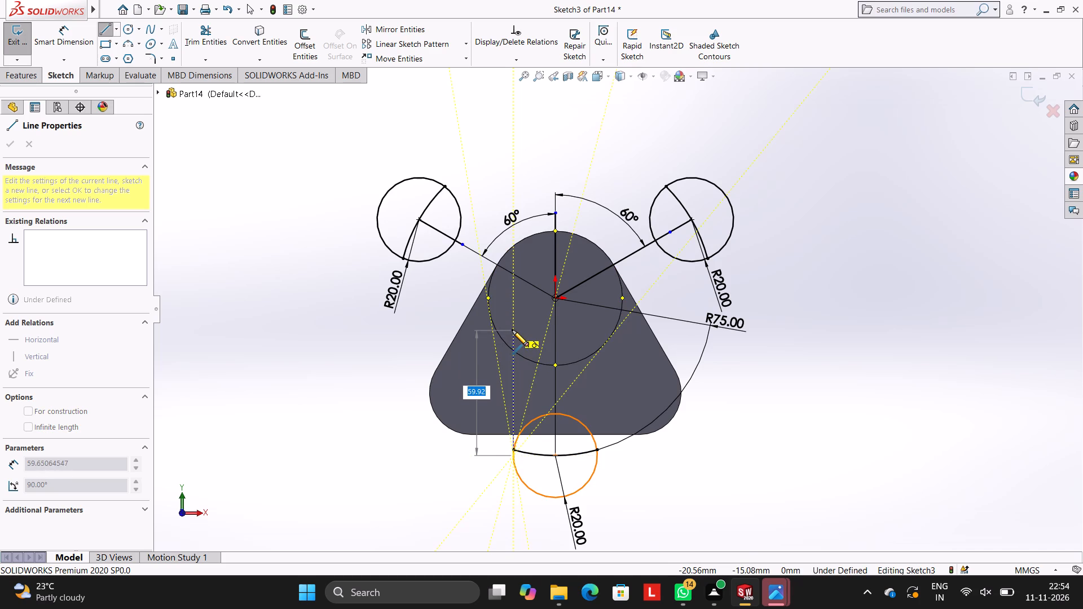
pyautogui.click(512, 330)
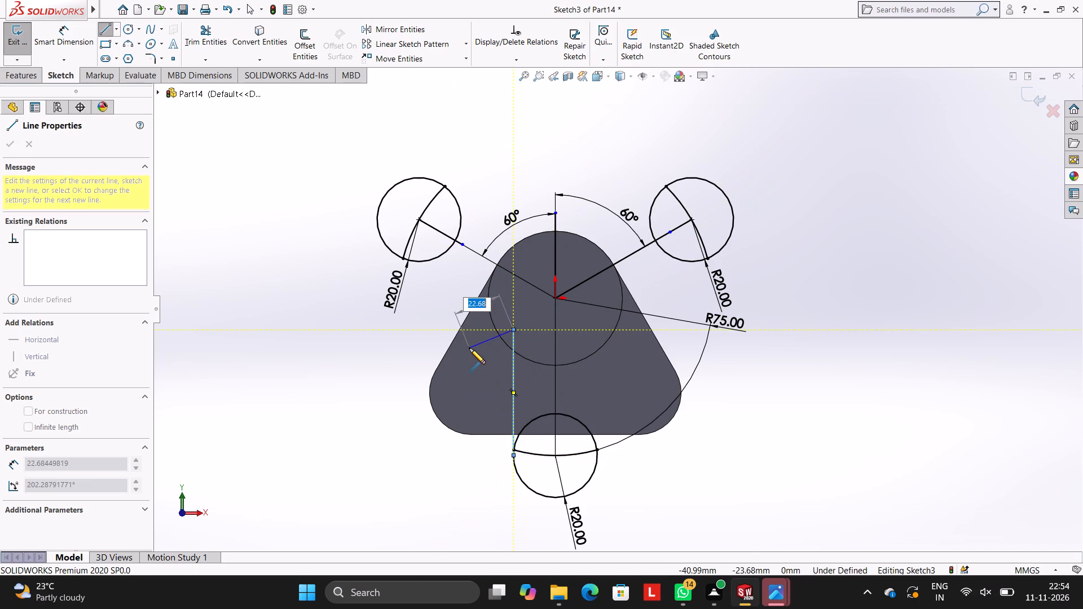
pyautogui.press('Escape')
pyautogui.press('Escape')
pyautogui.press('Escape')
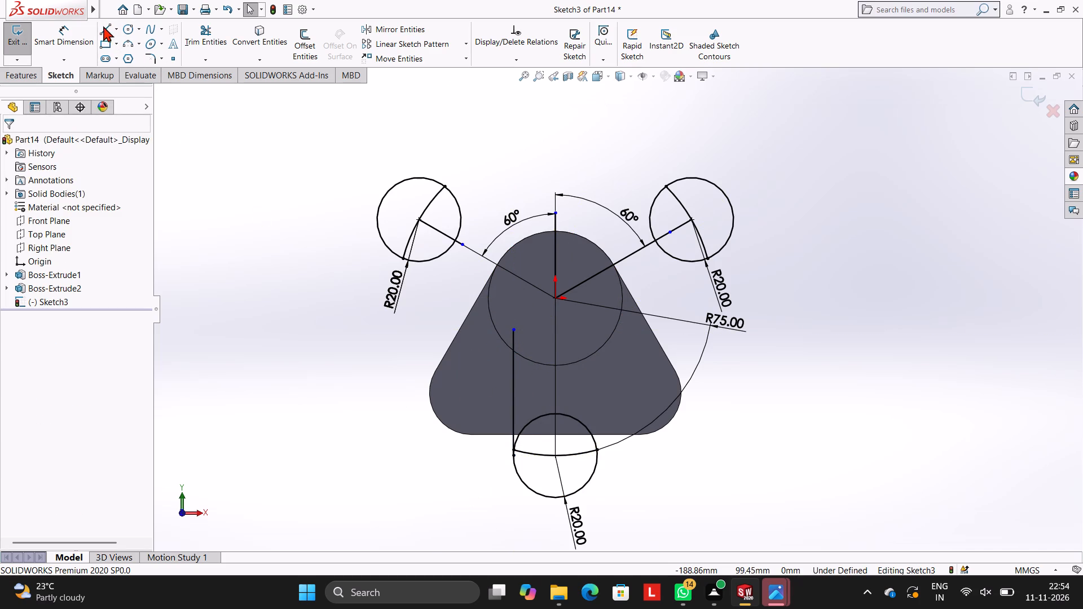
# Draw a vertical line from the lower circle's right quadrant point up into the boss outline.
pyautogui.click(103, 26)
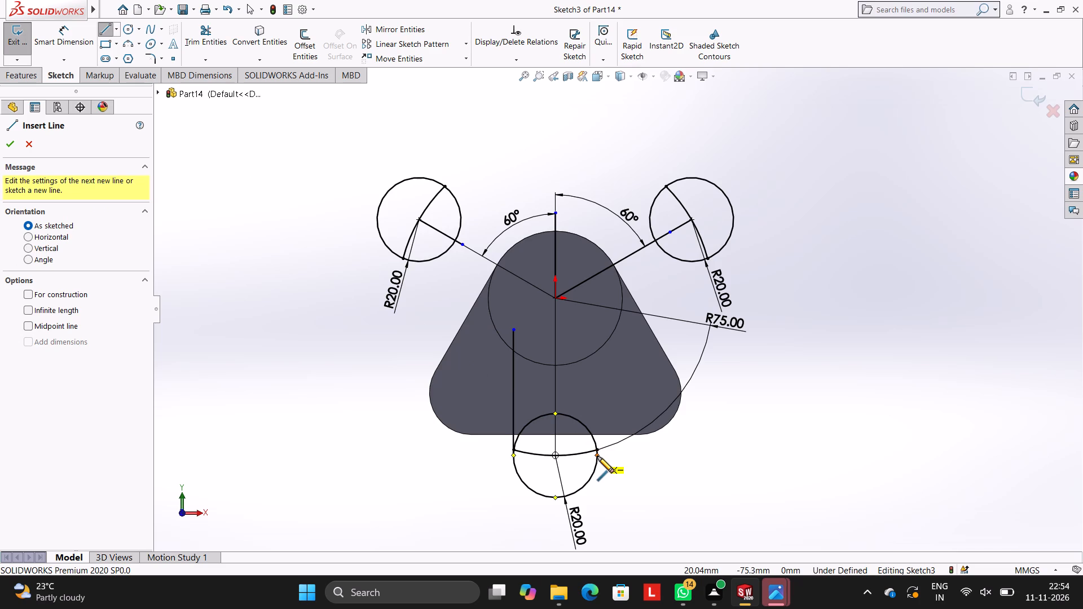
pyautogui.click(597, 455)
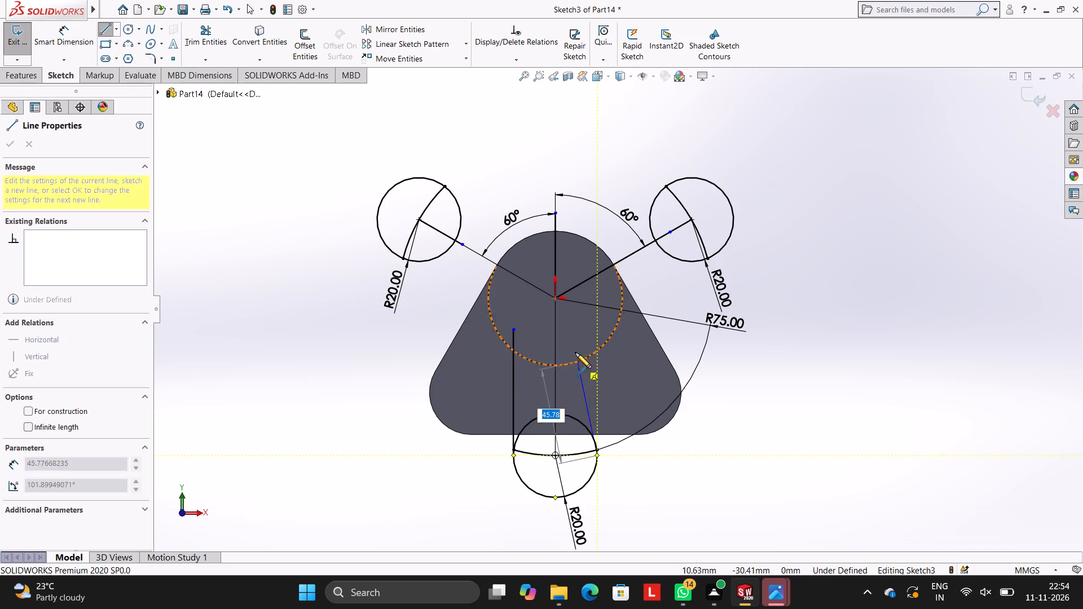
pyautogui.click(598, 324)
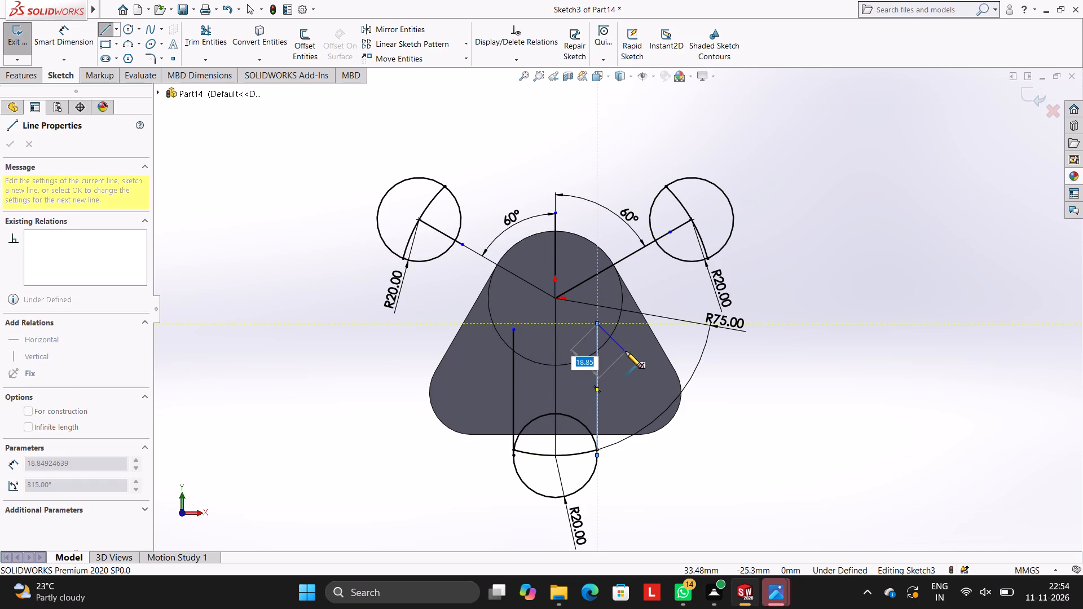
pyautogui.press('Escape')
pyautogui.press('Escape')
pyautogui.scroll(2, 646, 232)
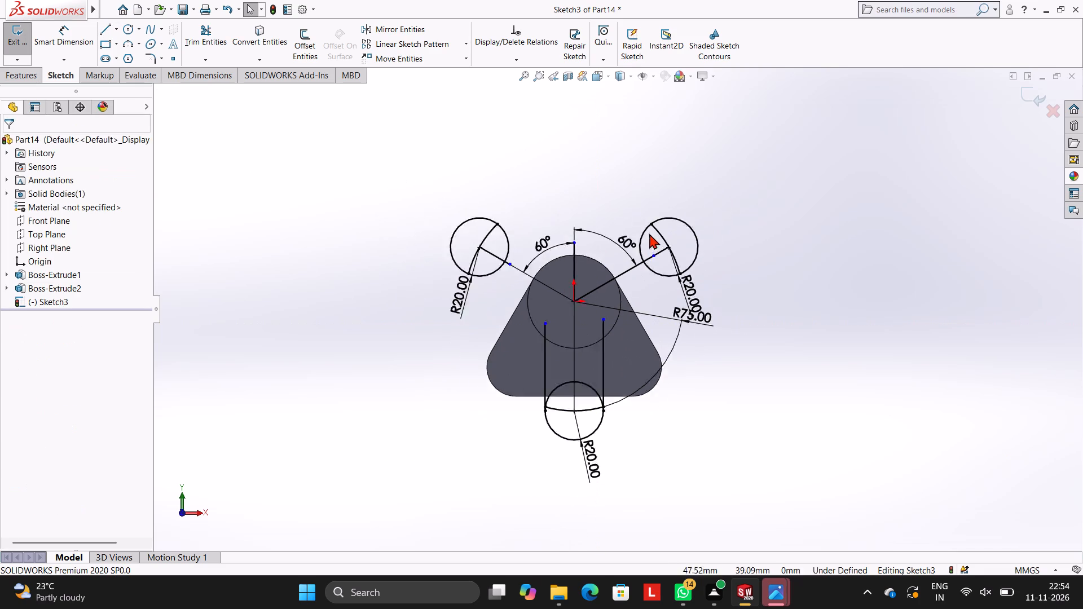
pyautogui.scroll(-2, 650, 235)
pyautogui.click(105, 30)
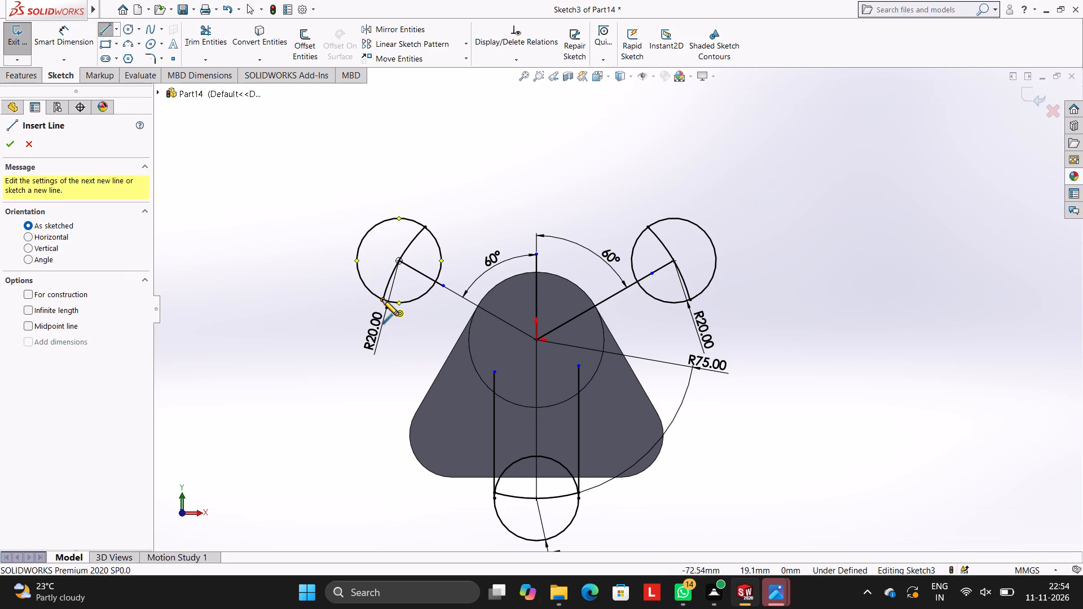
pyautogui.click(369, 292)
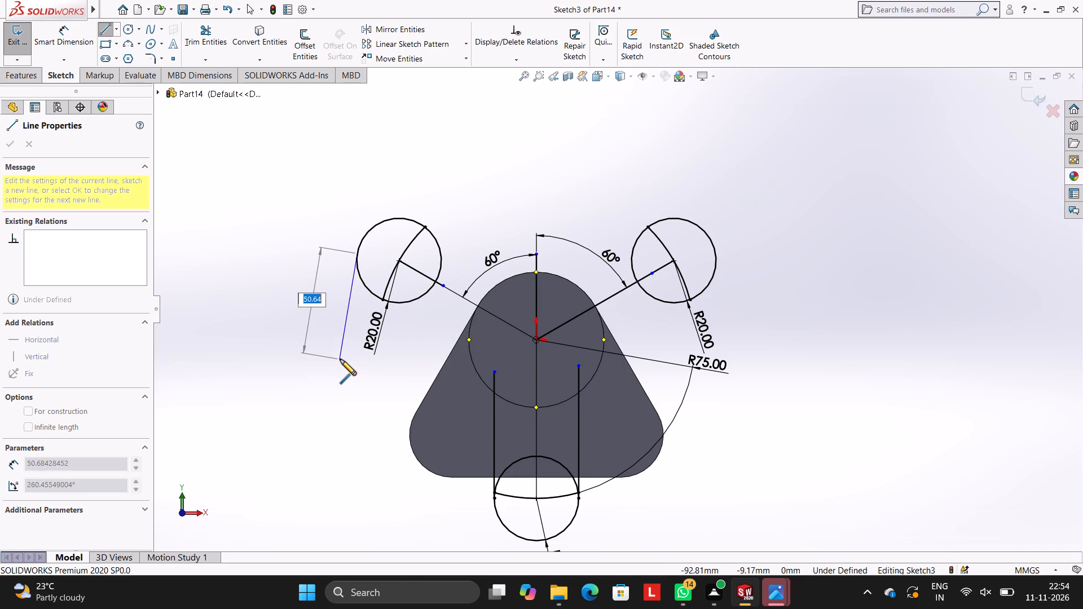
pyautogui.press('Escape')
# Draw a 20 mm line perpendicular to the upper side of the left slanted line, continuing parallel to it past the left circle.
pyautogui.click(100, 26)
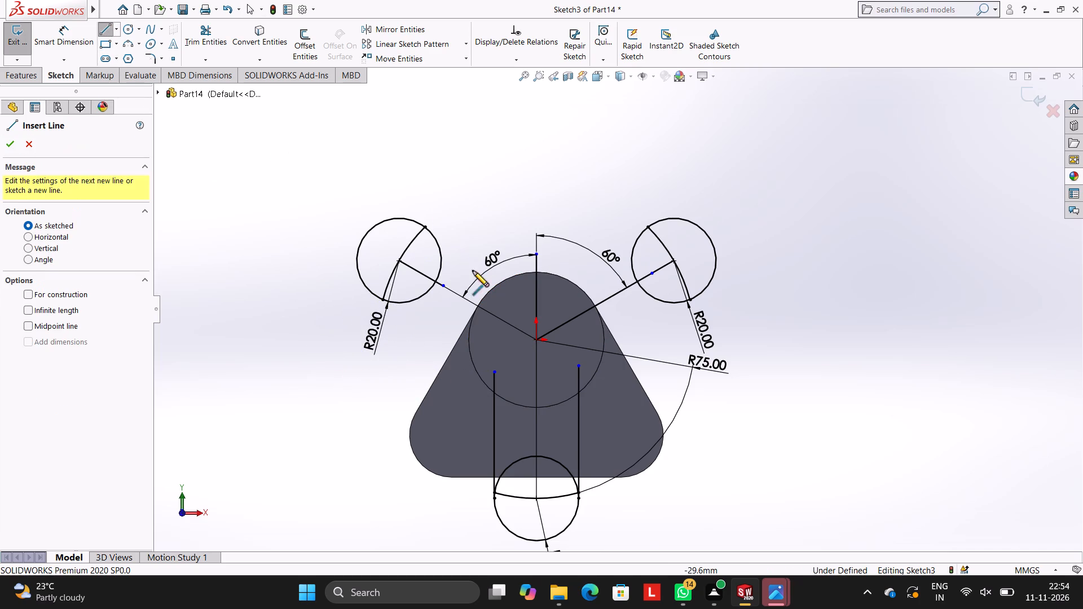
pyautogui.click(489, 312)
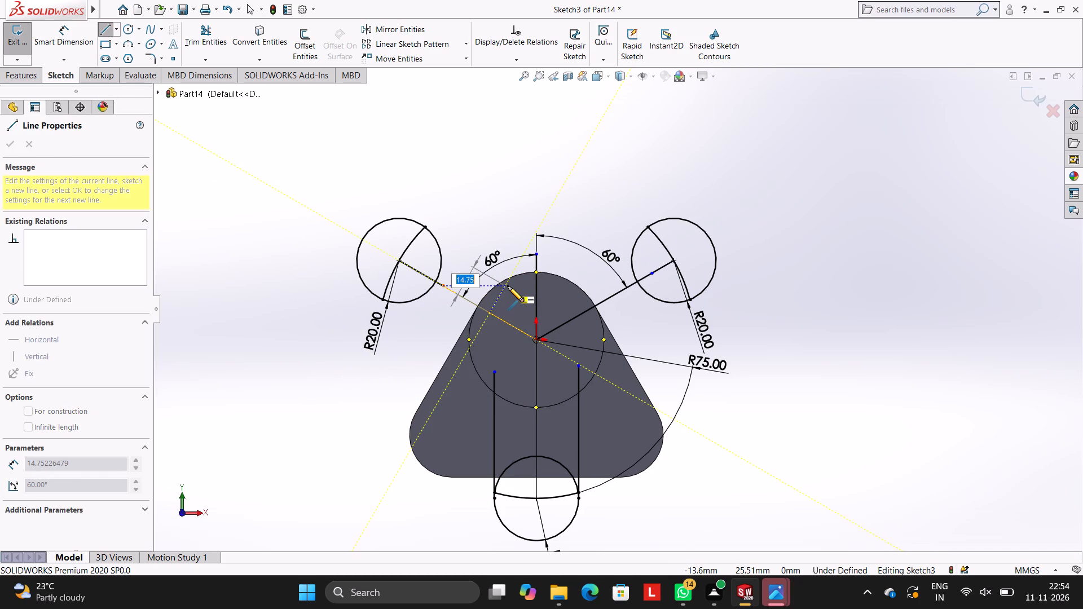
pyautogui.write('20')
pyautogui.press('Return')
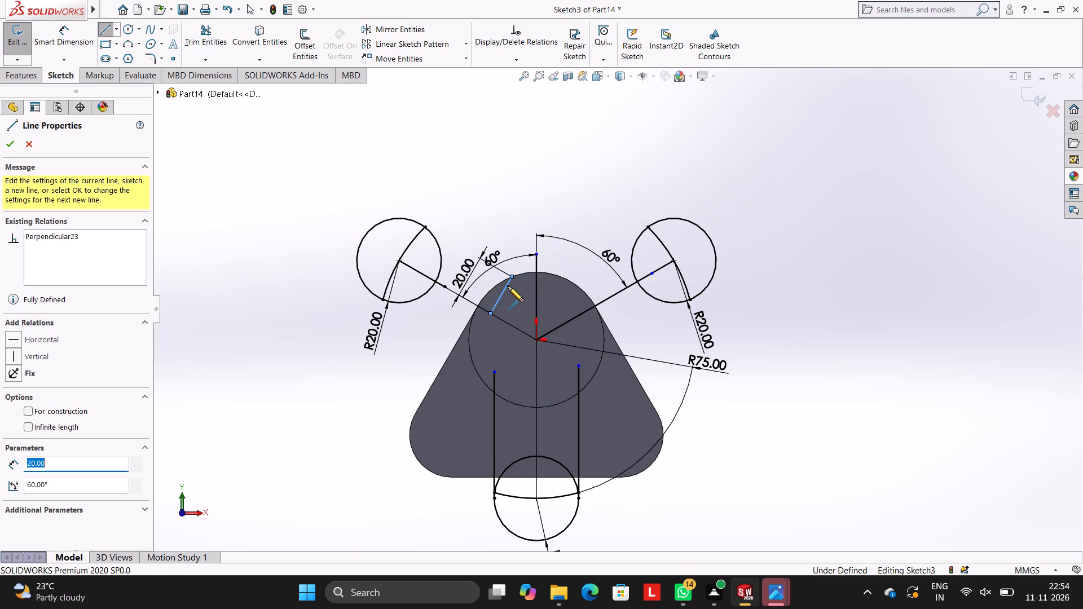
pyautogui.click(369, 192)
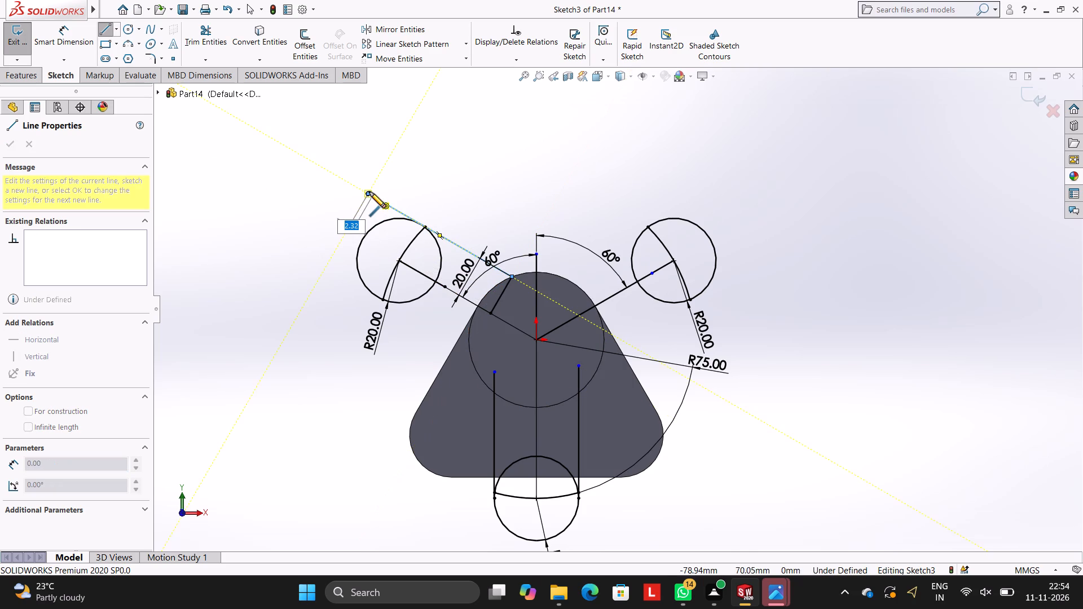
pyautogui.press('Escape')
pyautogui.press('Escape')
pyautogui.press('Escape')
pyautogui.press('Escape')
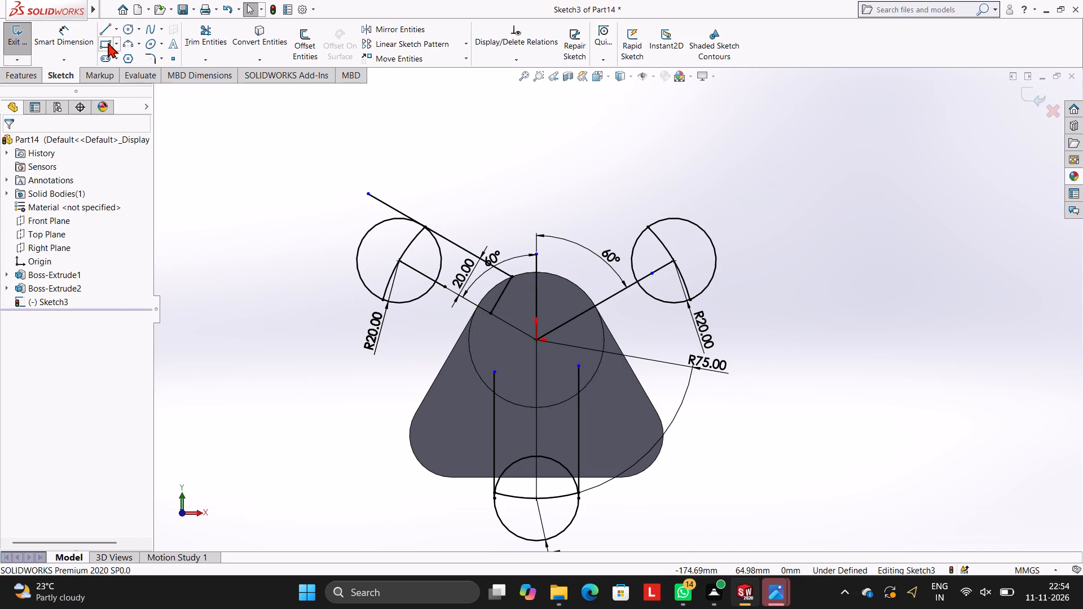
# Draw a 20 mm perpendicular line on the left slanted line's lower side, continuing parallel to it past the left circle.
pyautogui.click(101, 29)
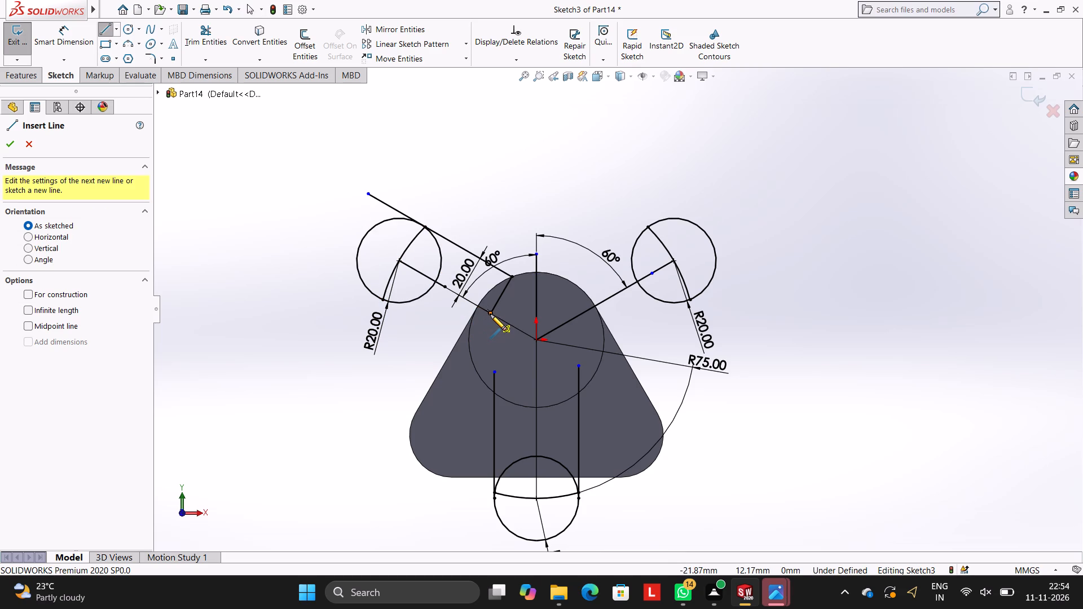
pyautogui.click(490, 314)
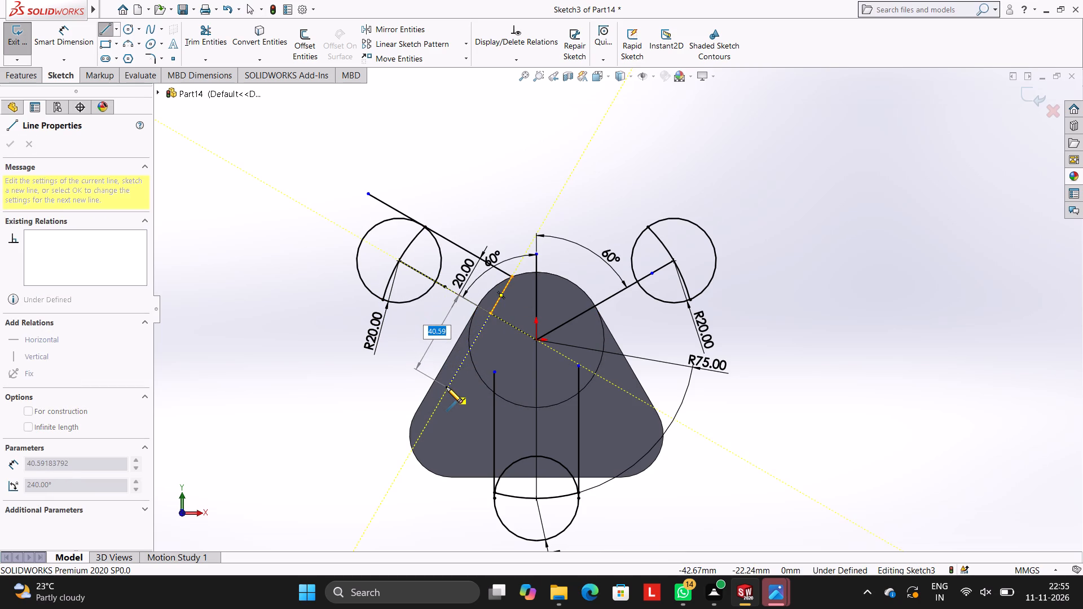
pyautogui.write('20')
pyautogui.press('Return')
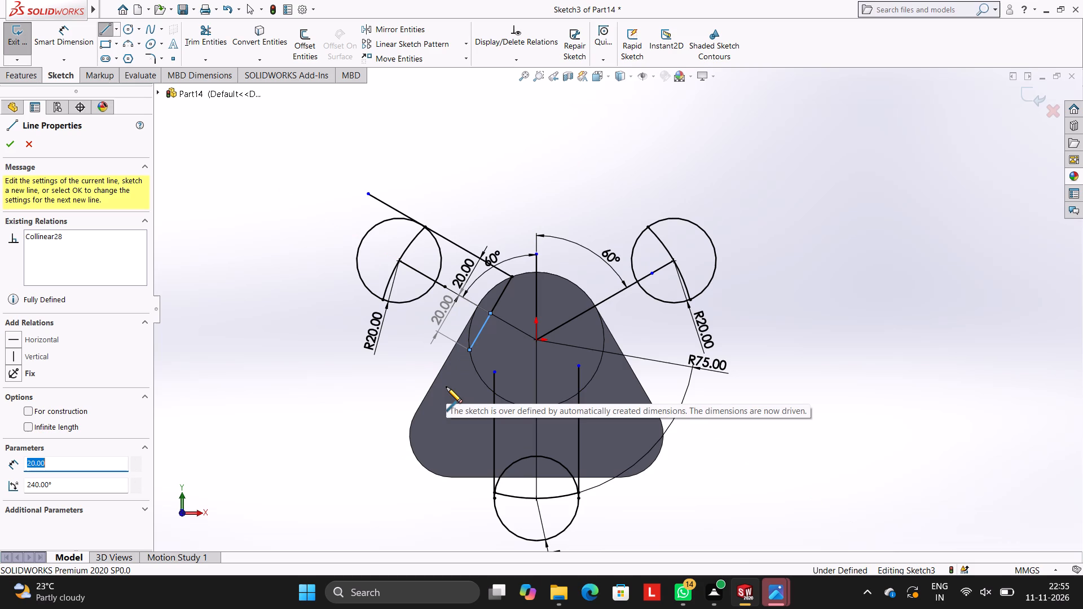
pyautogui.click(317, 262)
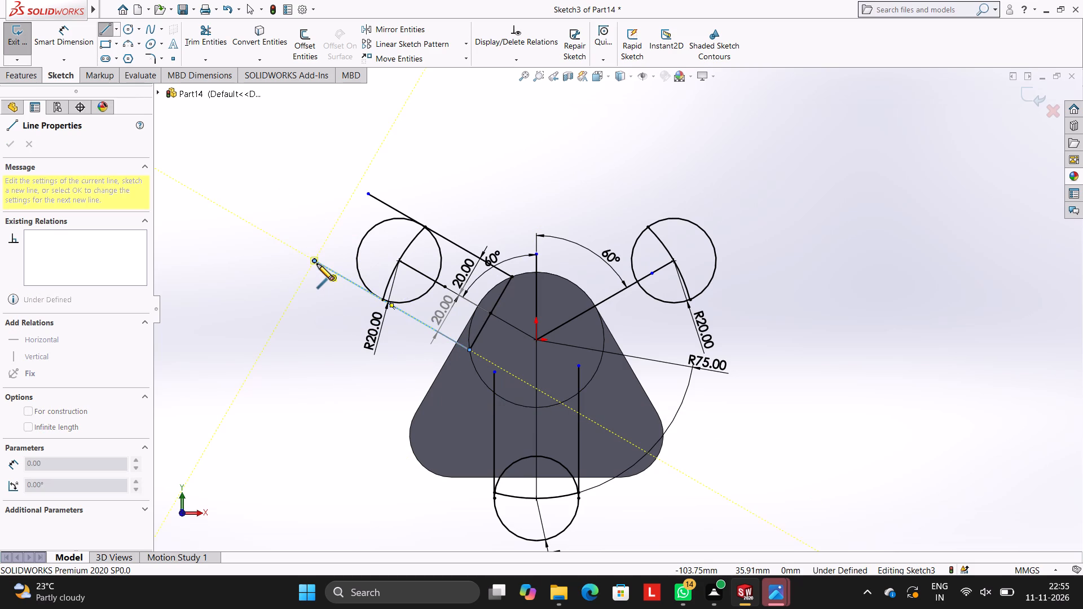
pyautogui.press('Escape')
pyautogui.press('Escape')
pyautogui.press('Escape')
# Trim the line ends beyond the left circle, the circle's inner side and the leftover large-circle arc inside it.
pyautogui.click(223, 36)
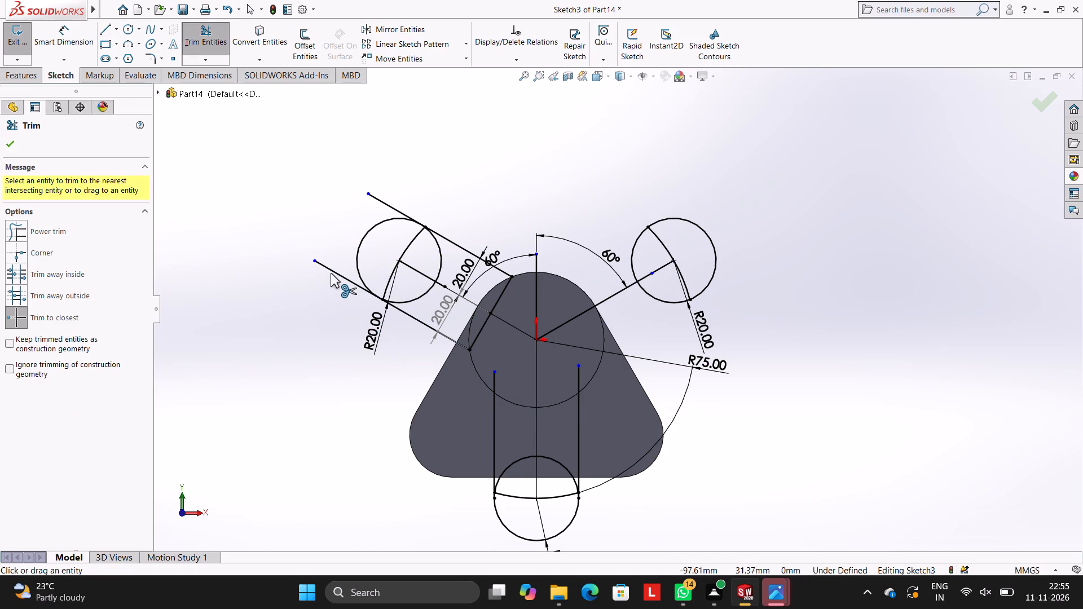
pyautogui.click(331, 273)
pyautogui.click(380, 198)
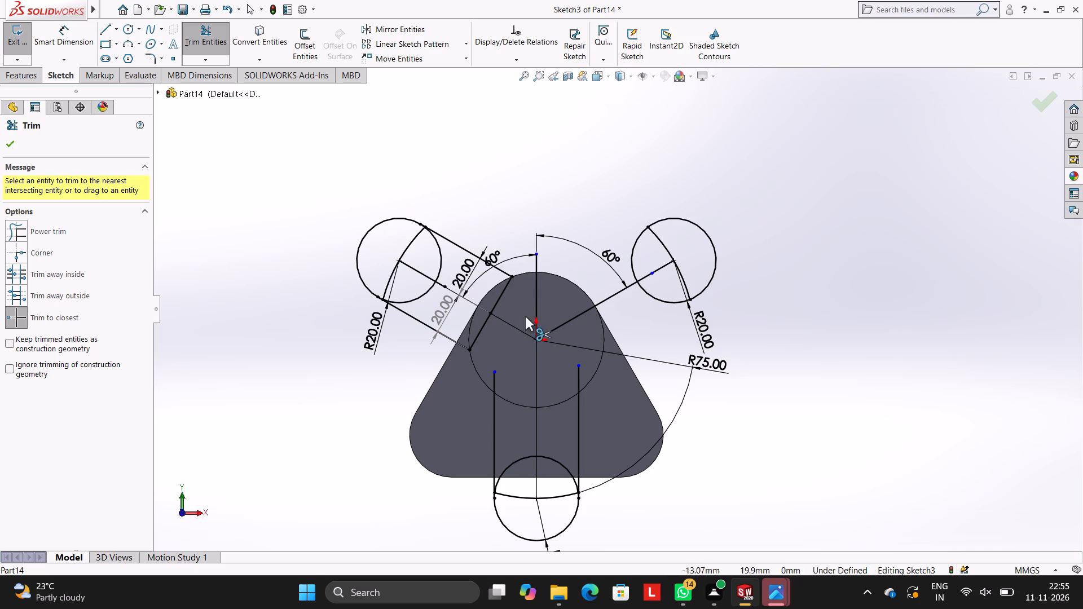
pyautogui.scroll(-1, 468, 321)
pyautogui.click(446, 244)
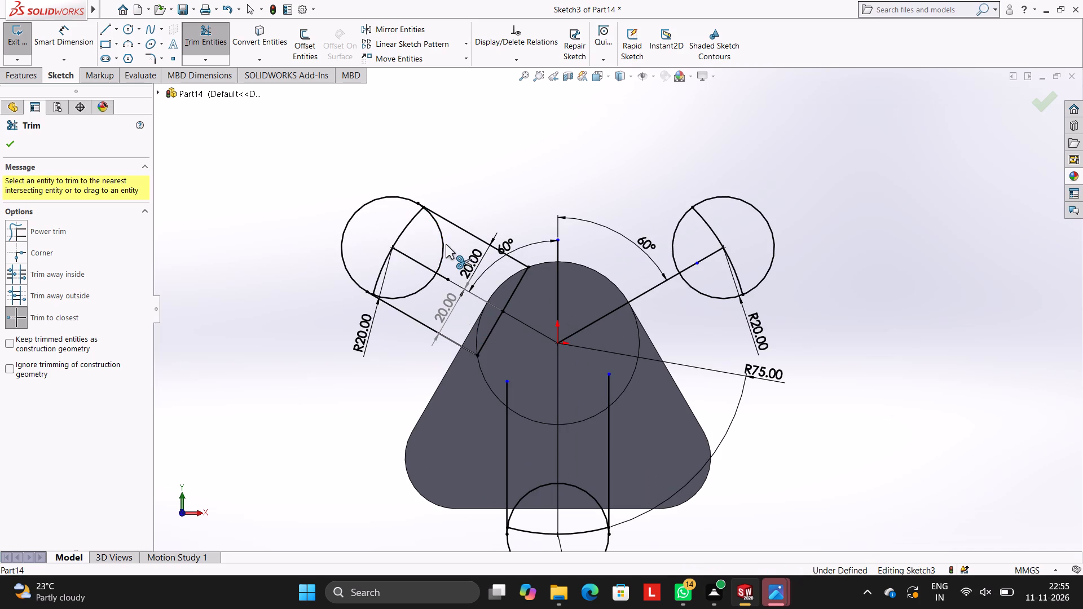
pyautogui.click(408, 295)
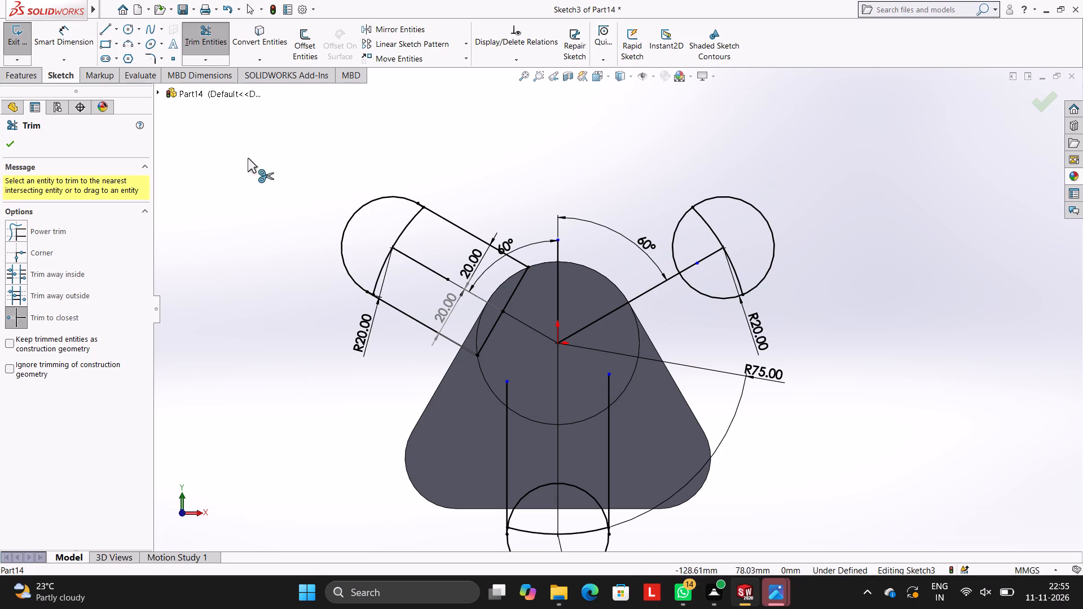
pyautogui.click(410, 225)
pyautogui.click(386, 268)
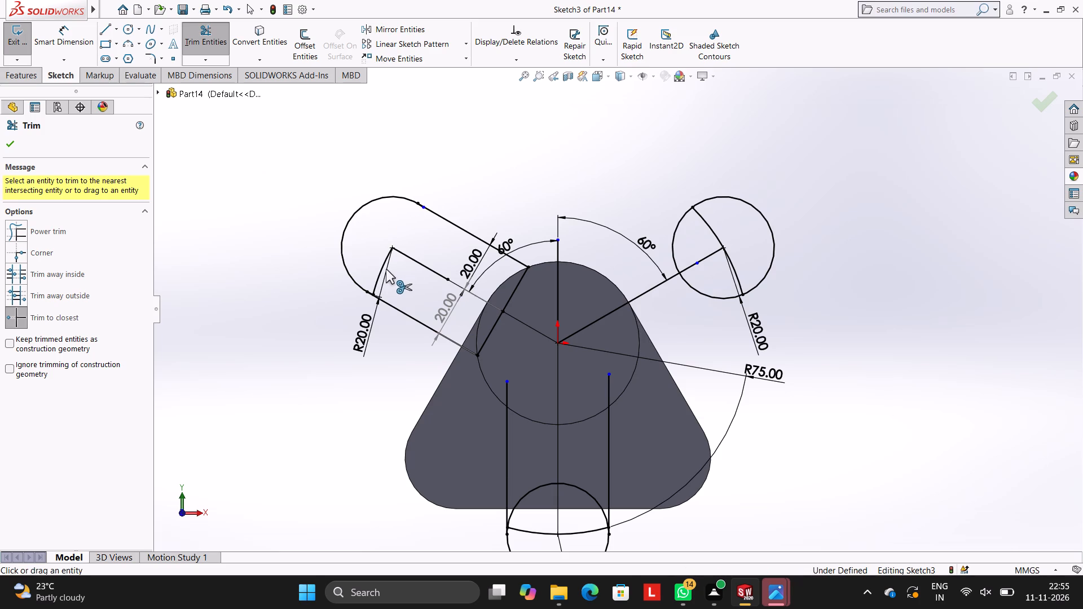
pyautogui.click(382, 269)
# Add a tangent relation between the left 20 mm radius arc and the upper parallel line.
pyautogui.scroll(-4, 434, 205)
pyautogui.scroll(-2, 462, 282)
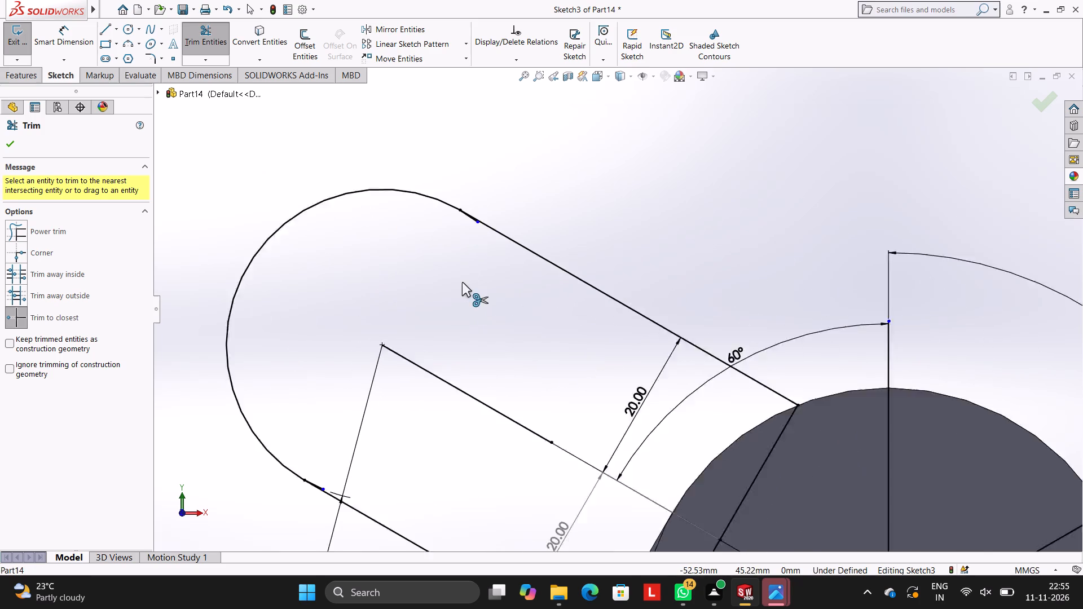
pyautogui.scroll(-1, 462, 282)
pyautogui.press('Escape')
pyautogui.click(450, 188)
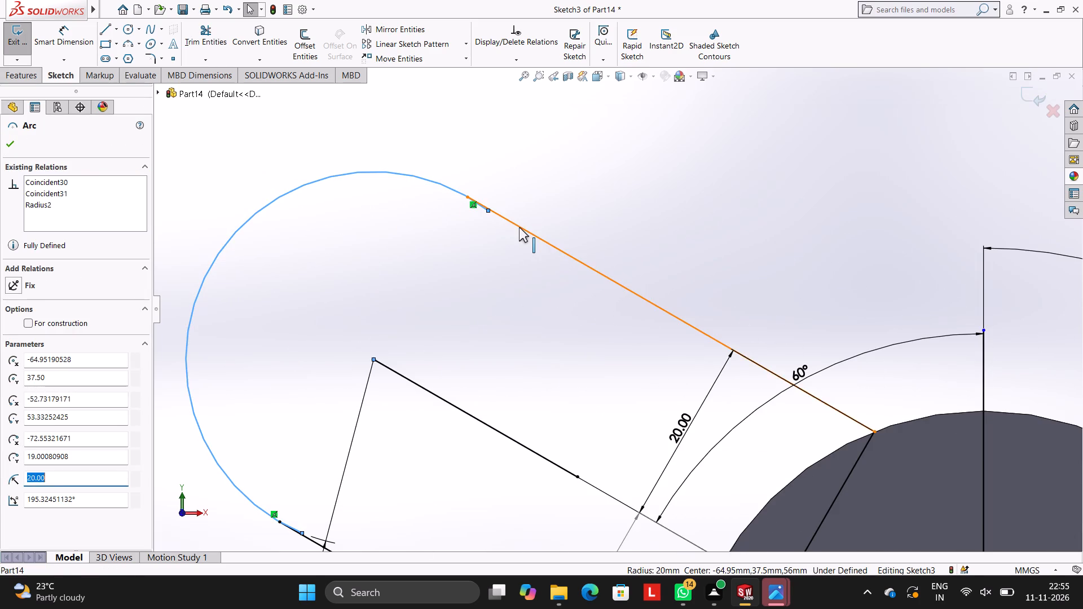
pyautogui.keyDown('ctrl'); pyautogui.click(519, 227); pyautogui.keyUp('ctrl')
pyautogui.keyDown('ctrl'); pyautogui.click(39, 344); pyautogui.keyUp('ctrl')
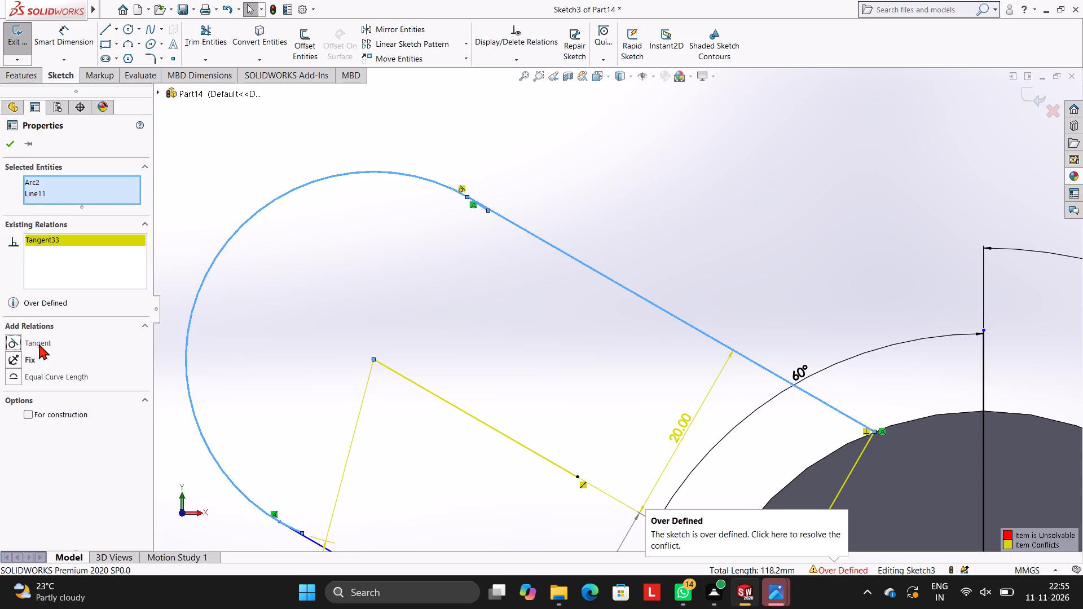
pyautogui.press('Escape')
pyautogui.press('Escape')
pyautogui.press('Escape')
# Delete the R20 radius dimension from the left arc.
pyautogui.scroll(3, 645, 440)
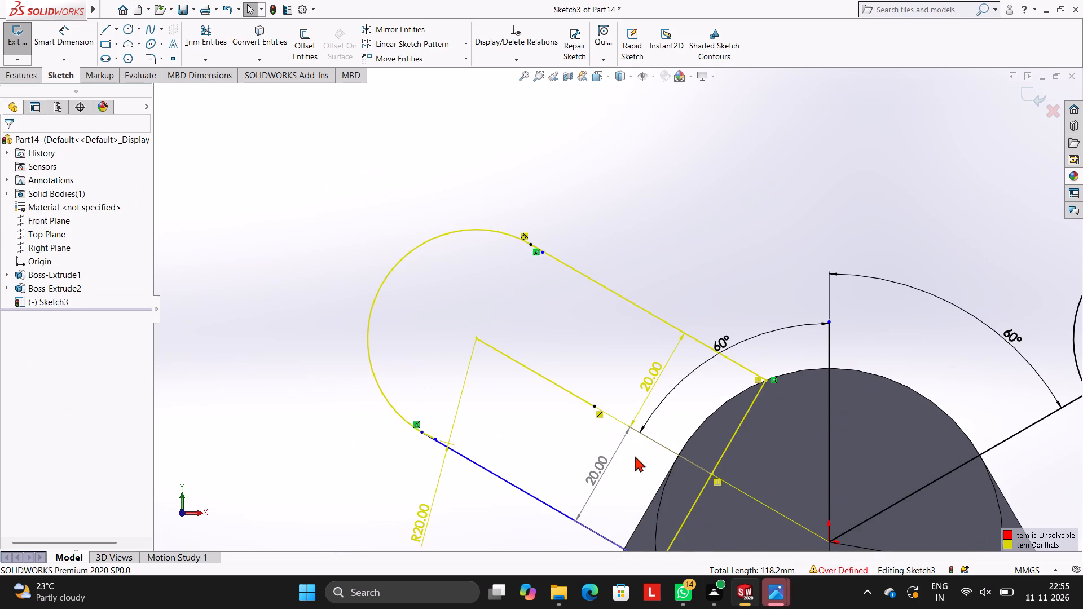
pyautogui.press('Escape')
pyautogui.rightClick(423, 518)
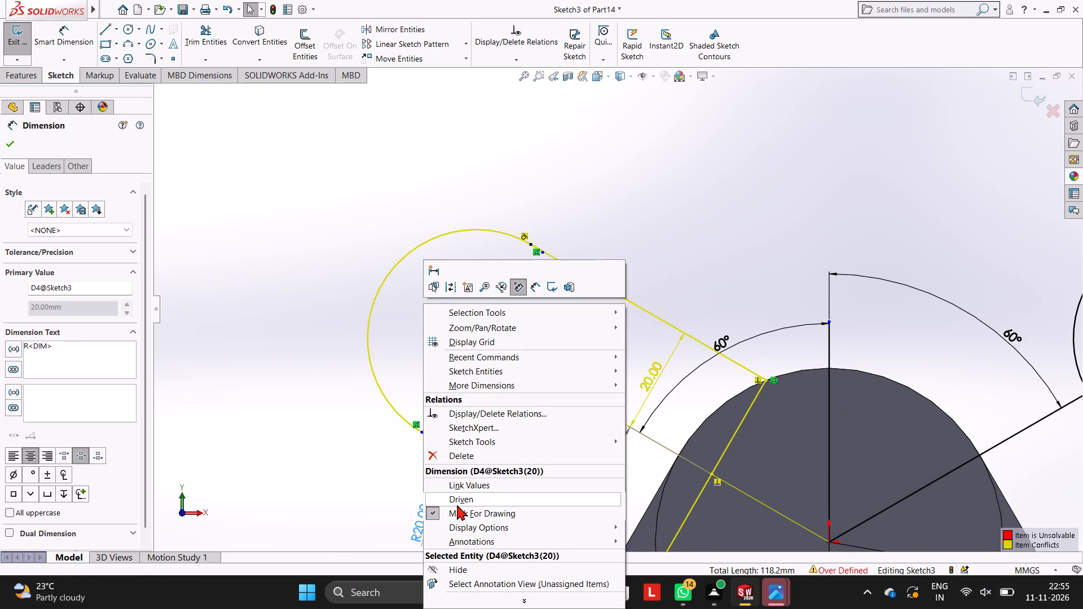
pyautogui.click(470, 450)
pyautogui.press('Escape')
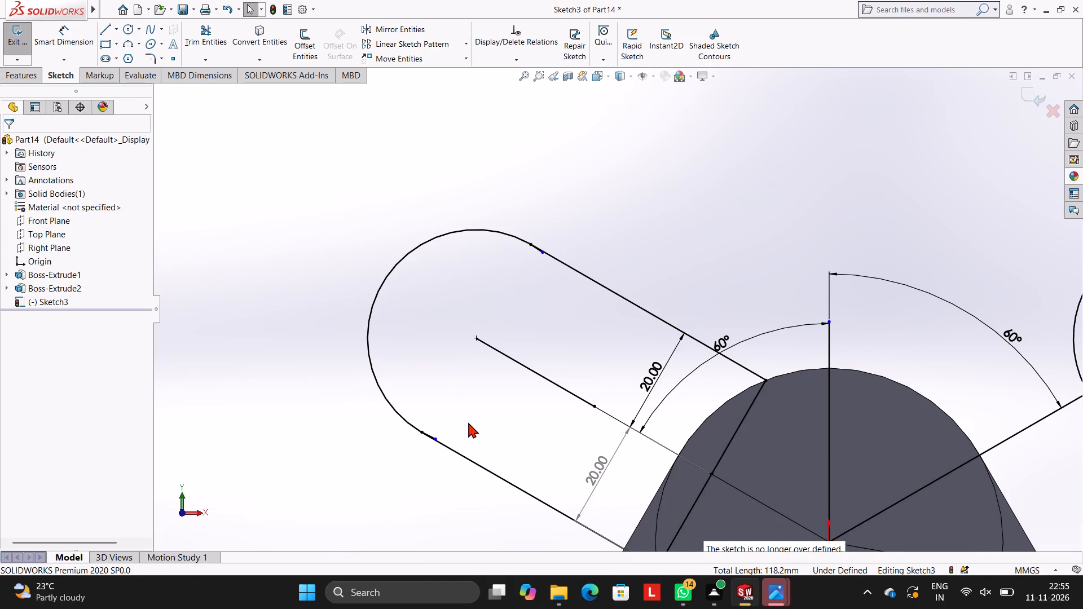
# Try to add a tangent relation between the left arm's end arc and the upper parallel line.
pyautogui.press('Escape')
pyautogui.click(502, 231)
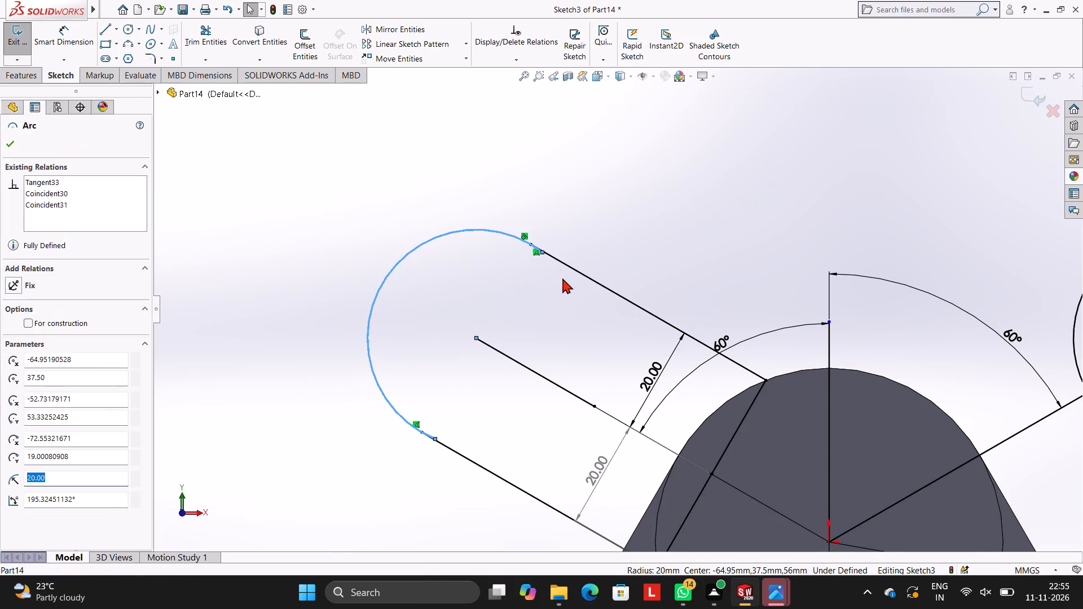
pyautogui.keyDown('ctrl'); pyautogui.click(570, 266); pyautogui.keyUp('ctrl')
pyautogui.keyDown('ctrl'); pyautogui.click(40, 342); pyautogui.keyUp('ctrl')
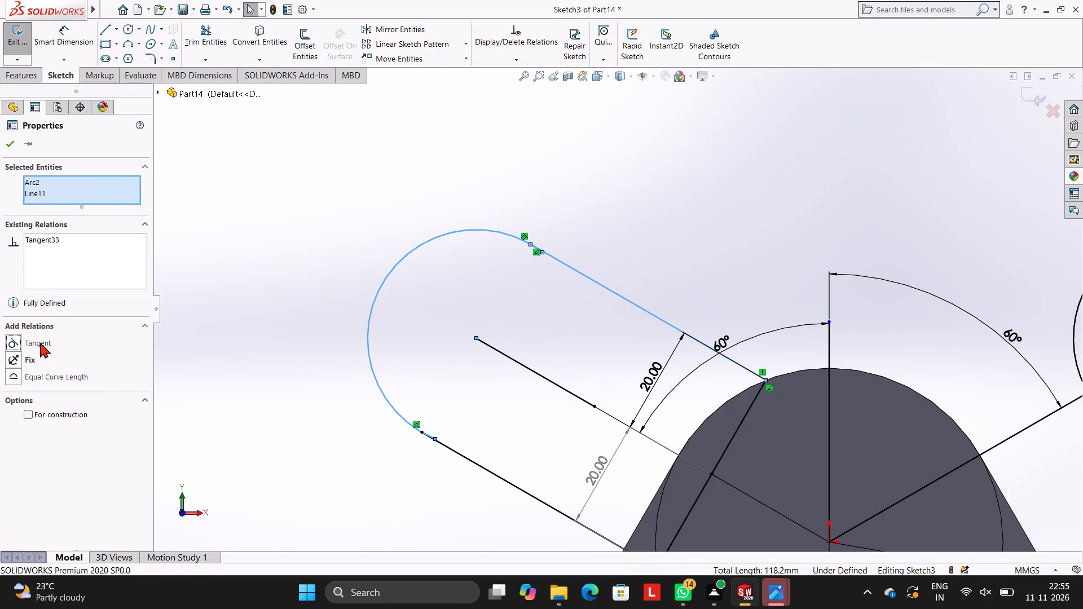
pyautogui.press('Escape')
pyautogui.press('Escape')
# Add a tangent relation between the left arm's end arc and the lower parallel line.
pyautogui.click(393, 412)
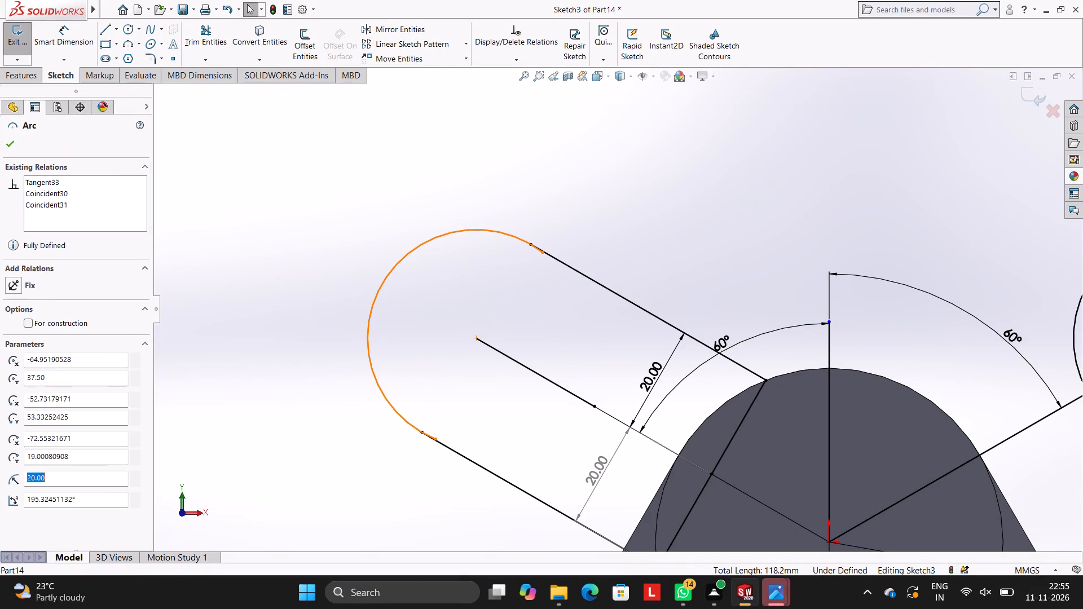
pyautogui.keyDown('ctrl'); pyautogui.click(459, 453); pyautogui.keyUp('ctrl')
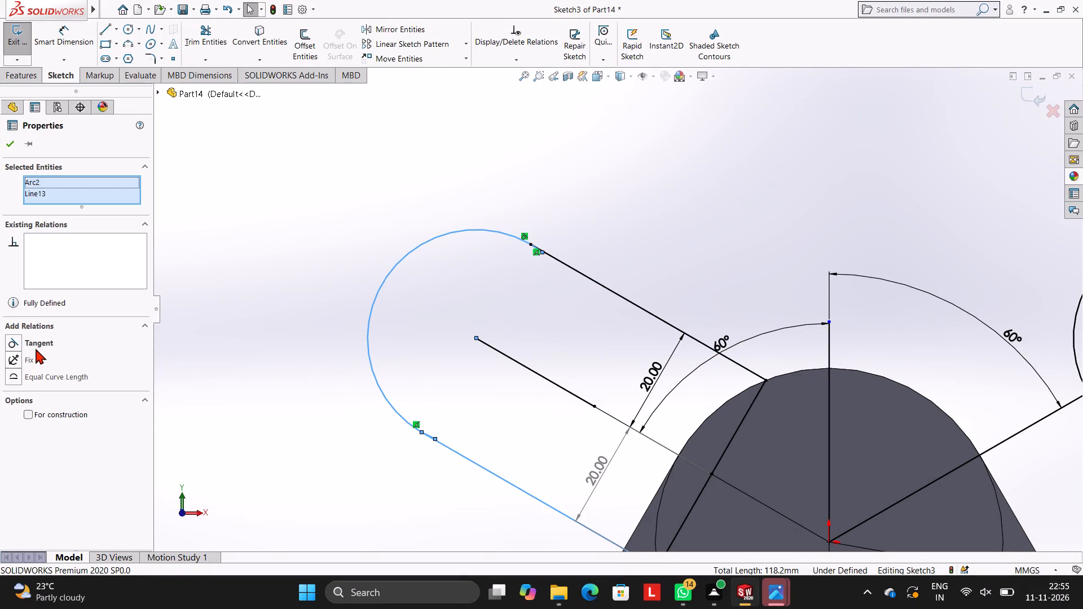
pyautogui.keyDown('ctrl'); pyautogui.click(37, 343); pyautogui.keyUp('ctrl')
pyautogui.press('Escape')
pyautogui.press('Escape')
# Trim the short arc overhangs inside the left arm at the lower and upper parallel lines.
pyautogui.scroll(-3, 377, 389)
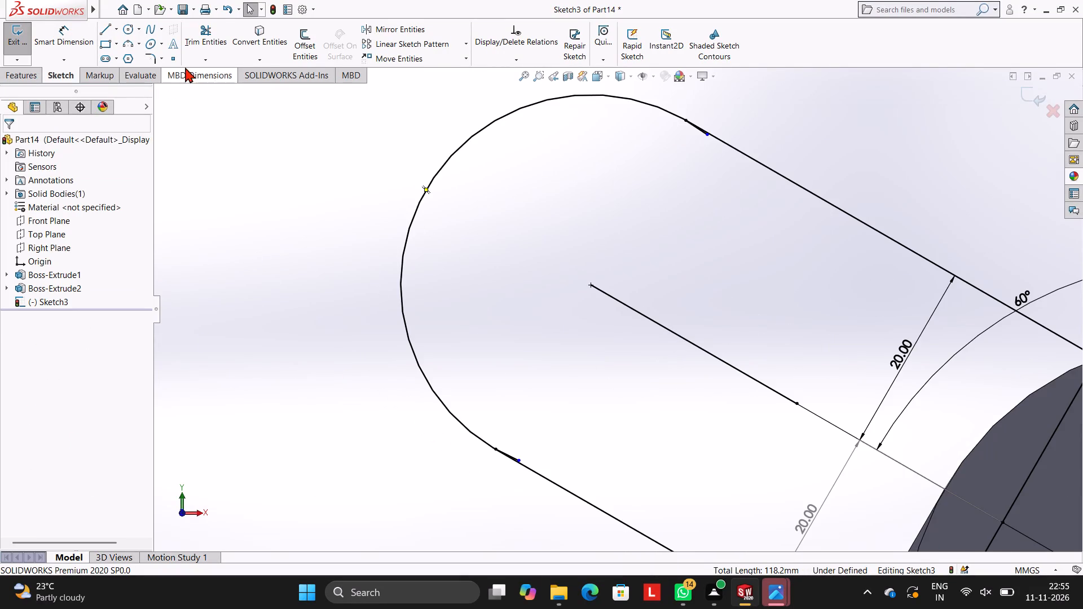
pyautogui.click(196, 46)
pyautogui.scroll(2, 662, 435)
pyautogui.scroll(-5, 659, 434)
pyautogui.scroll(-3, 397, 367)
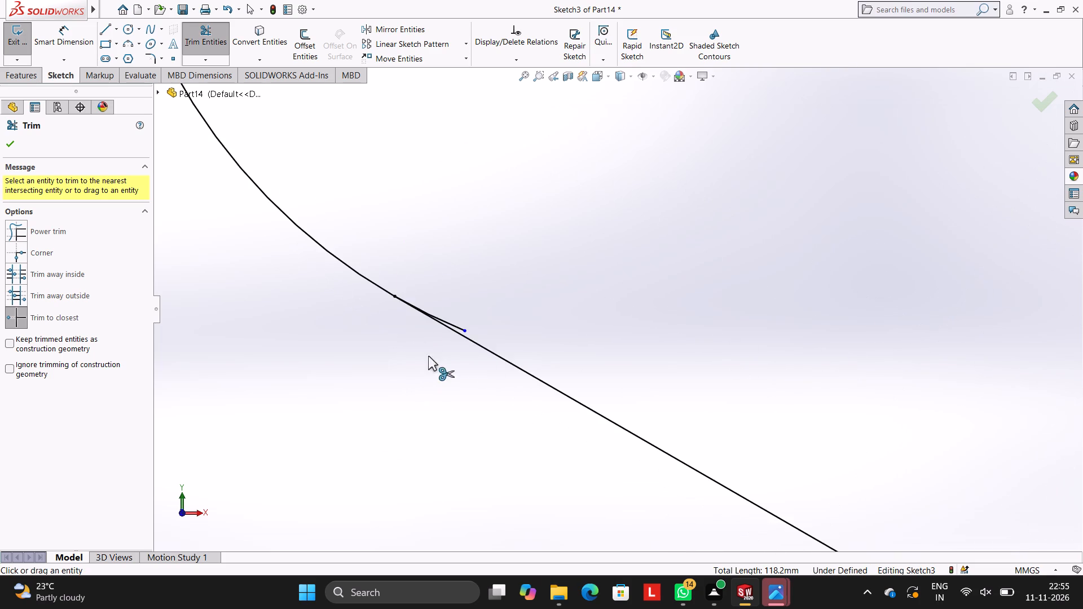
pyautogui.click(454, 326)
pyautogui.scroll(6, 596, 304)
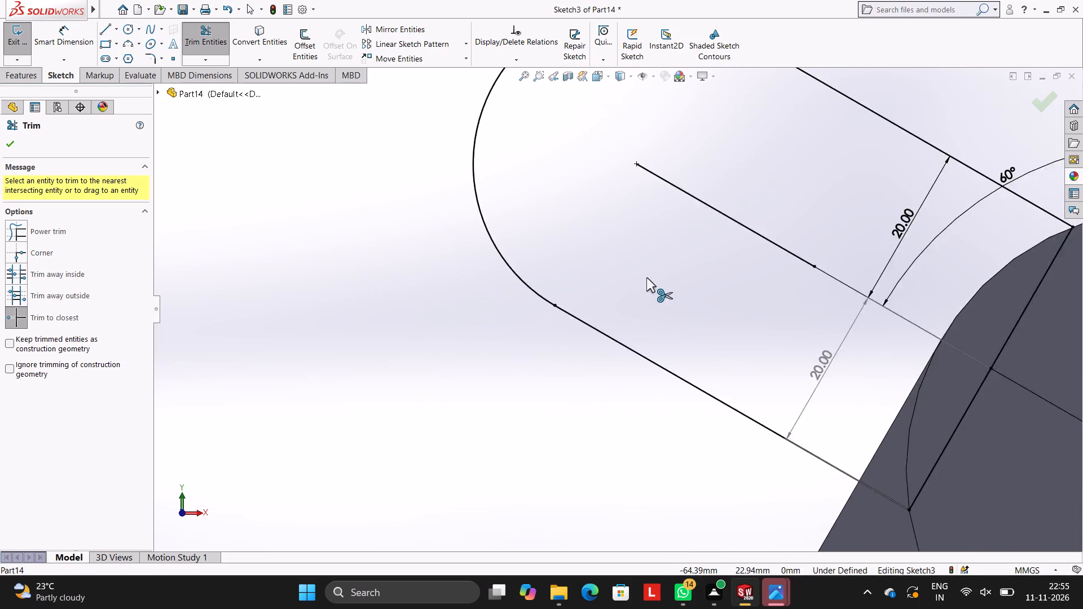
pyautogui.scroll(7, 646, 277)
pyautogui.scroll(-14, 701, 230)
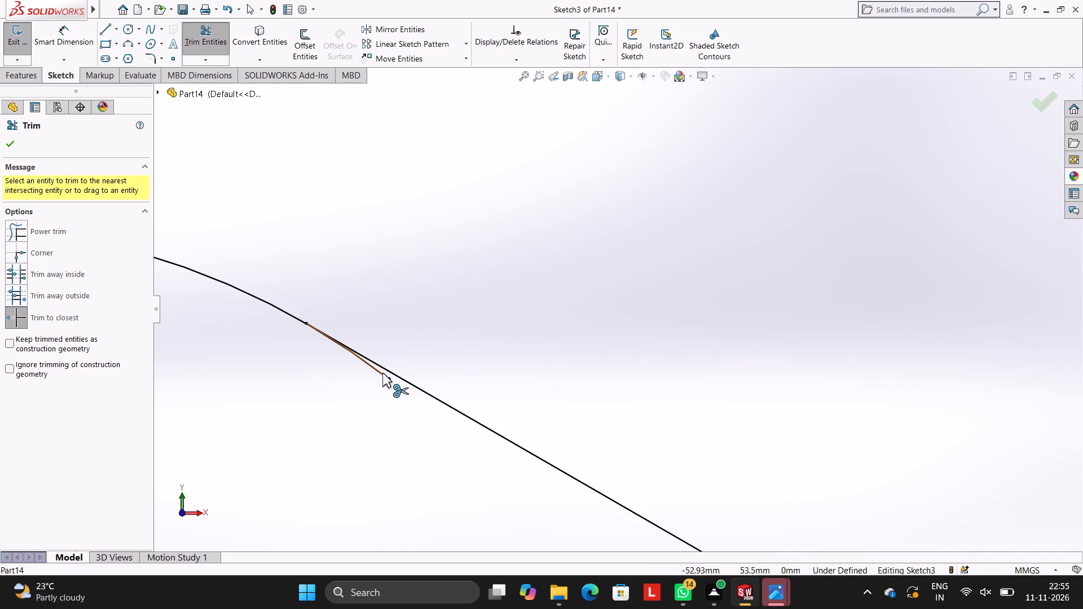
pyautogui.click(379, 373)
# Trim the left slanted centre line inside the arm, from the end arc's centre to the perpendicular base line.
pyautogui.scroll(15, 382, 376)
pyautogui.scroll(-1, 763, 442)
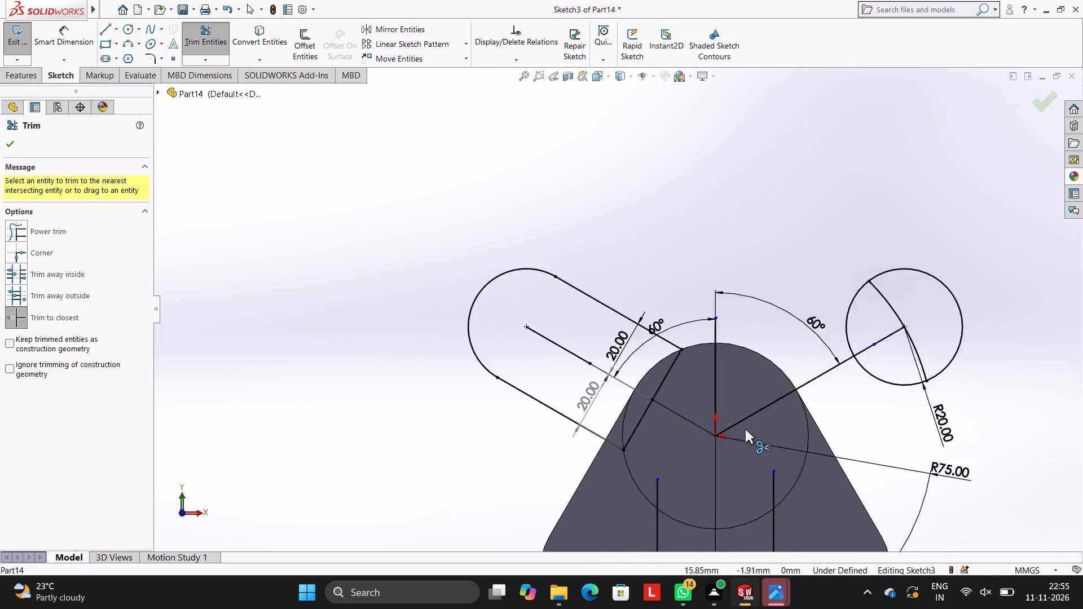
pyautogui.scroll(-2, 745, 429)
pyautogui.click(468, 298)
pyautogui.click(508, 321)
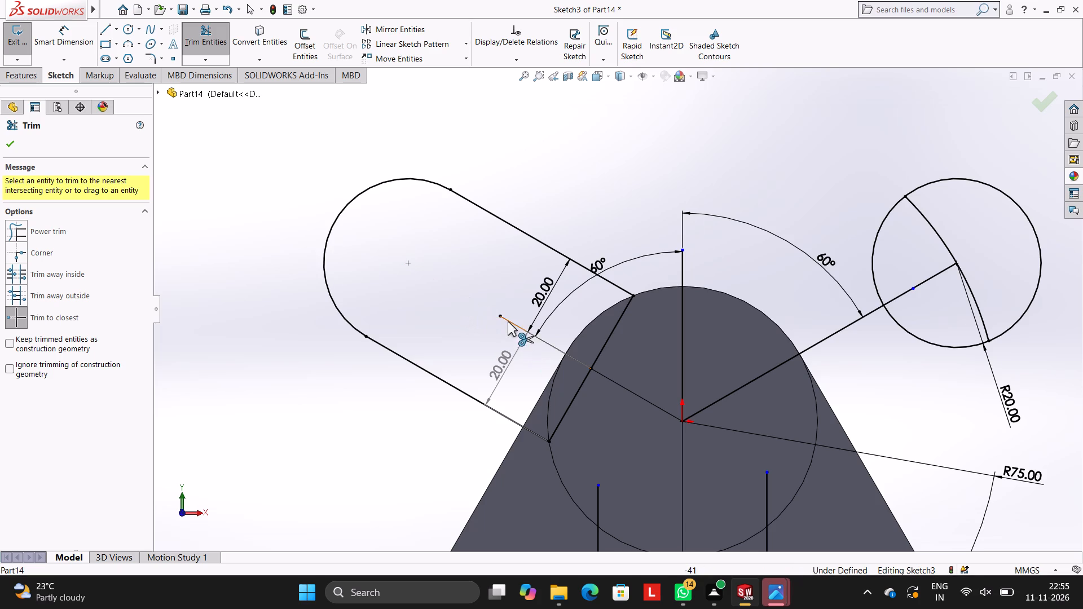
pyautogui.click(648, 224)
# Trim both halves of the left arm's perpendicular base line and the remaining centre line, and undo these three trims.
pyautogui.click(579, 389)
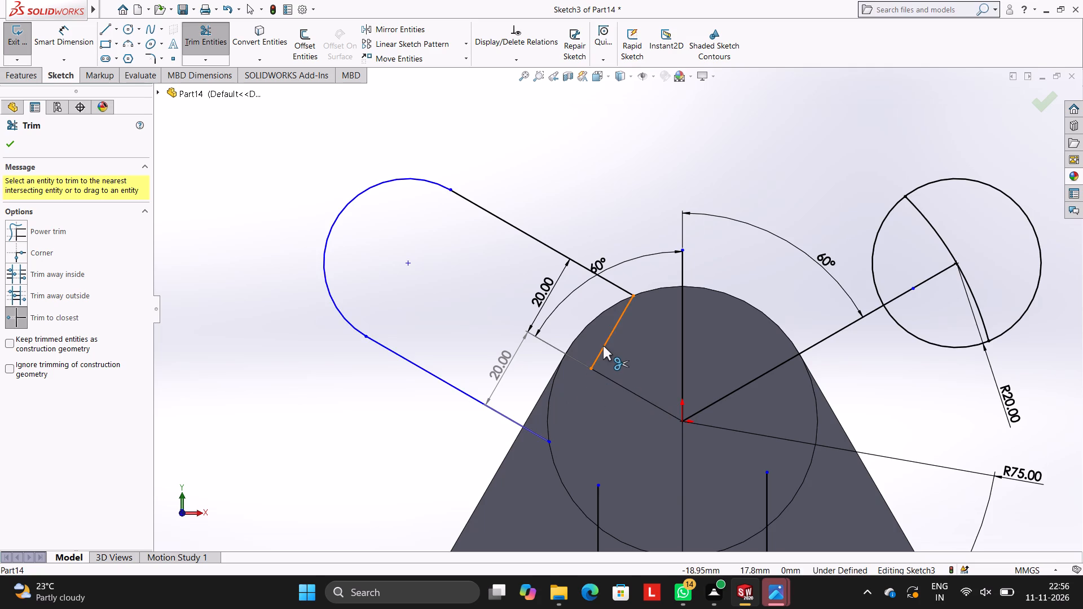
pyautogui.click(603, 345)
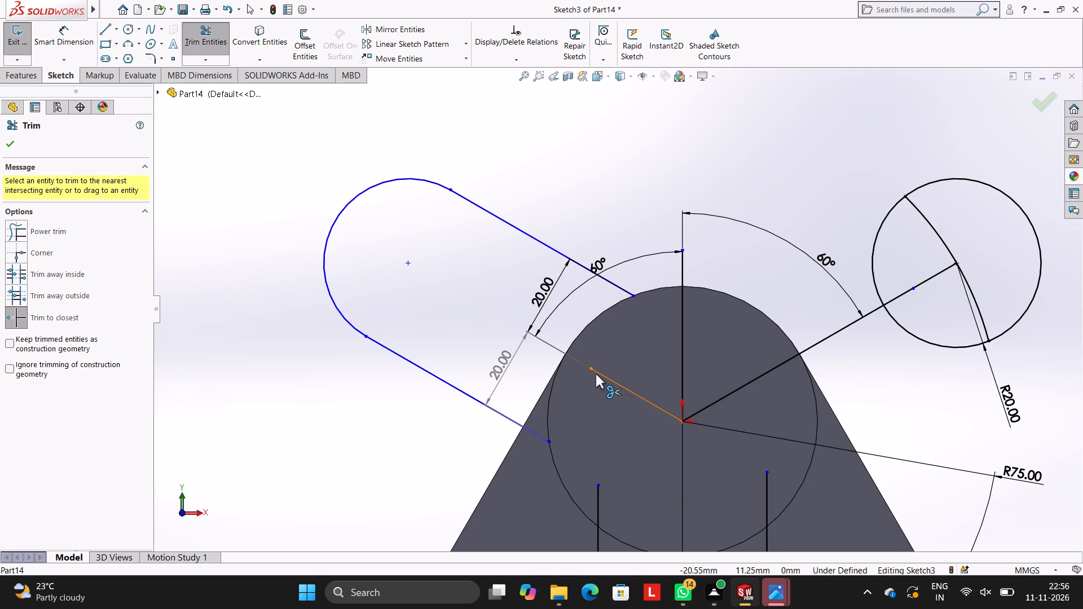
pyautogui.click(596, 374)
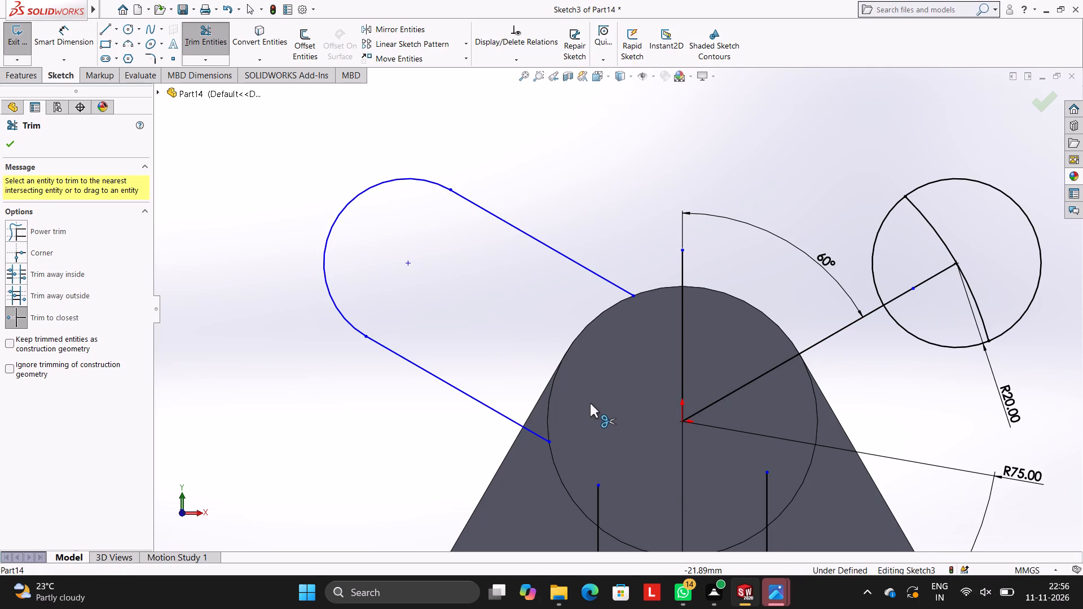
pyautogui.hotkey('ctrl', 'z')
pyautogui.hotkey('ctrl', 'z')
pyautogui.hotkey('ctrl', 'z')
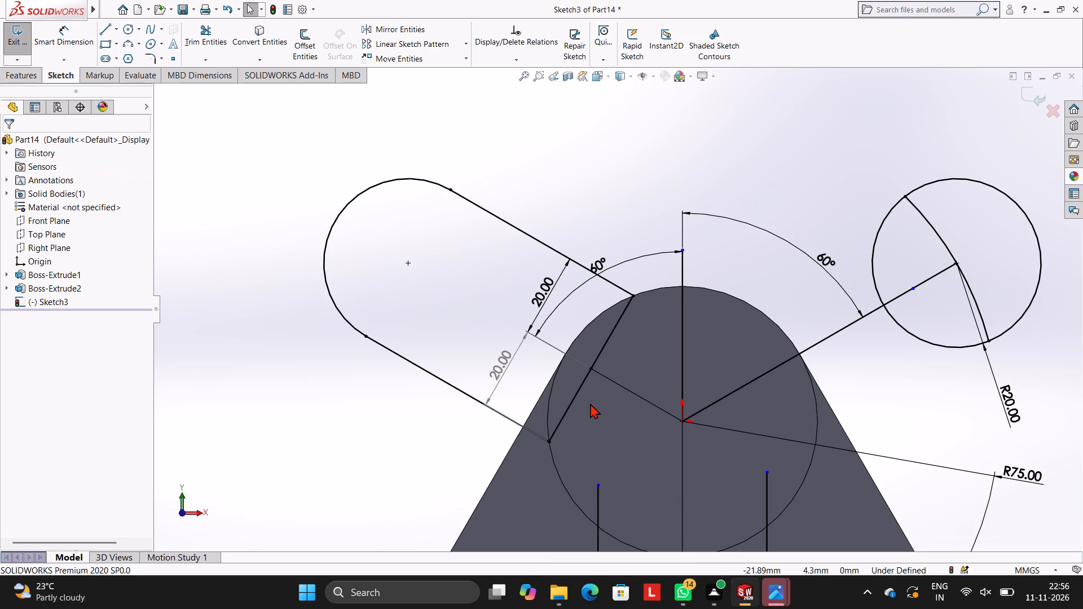
# Draw a 20 mm perpendicular line on the right slanted line's upper side at the plate edge, continuing parallel past the right circle.
pyautogui.scroll(2, 807, 484)
pyautogui.scroll(-1, 806, 483)
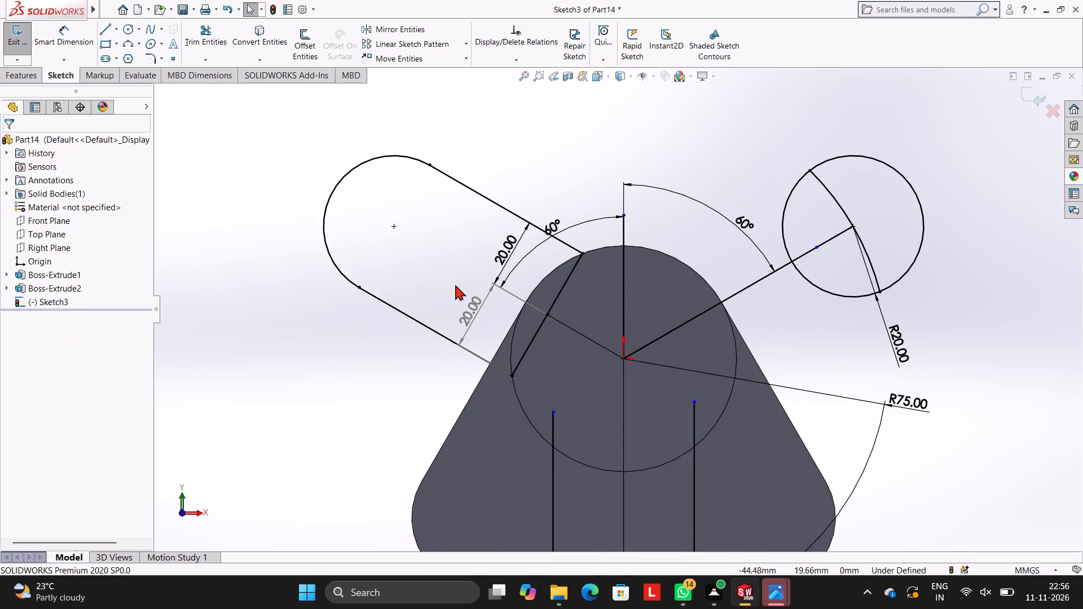
pyautogui.click(108, 32)
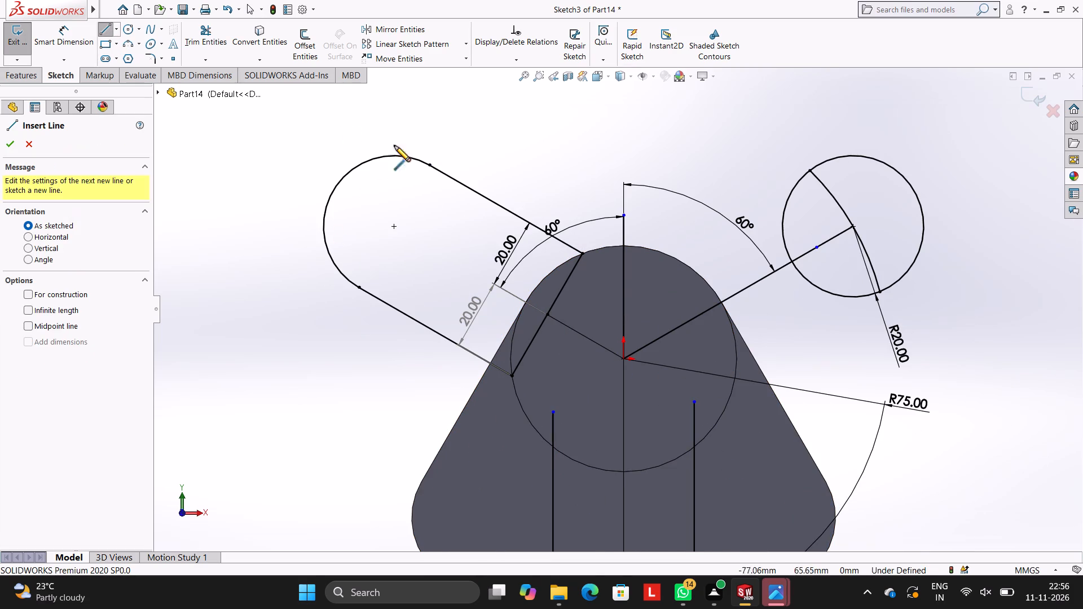
pyautogui.click(721, 303)
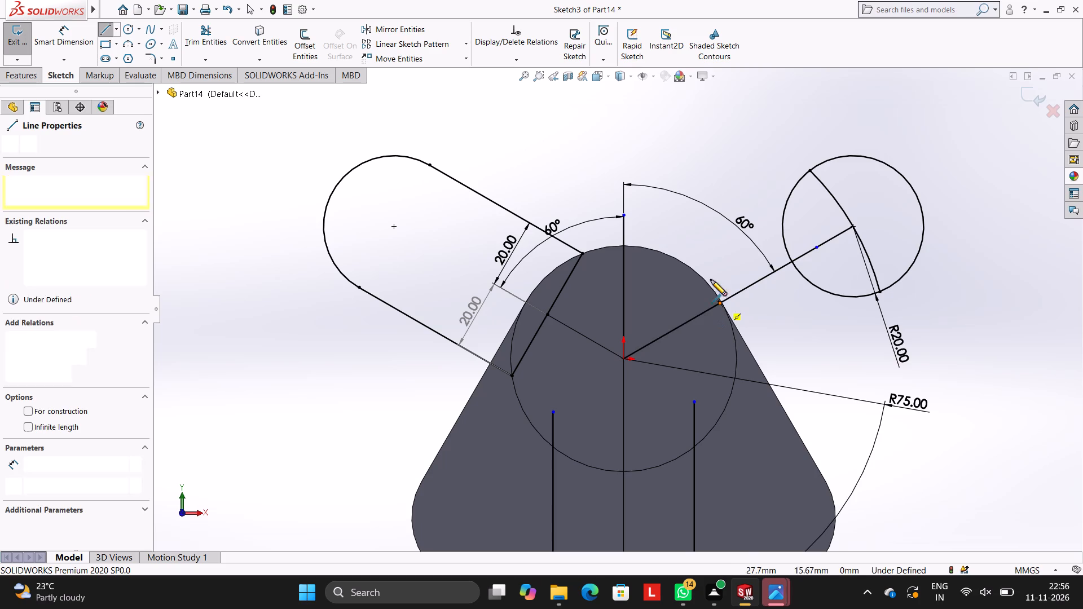
pyautogui.write('20')
pyautogui.press('Return')
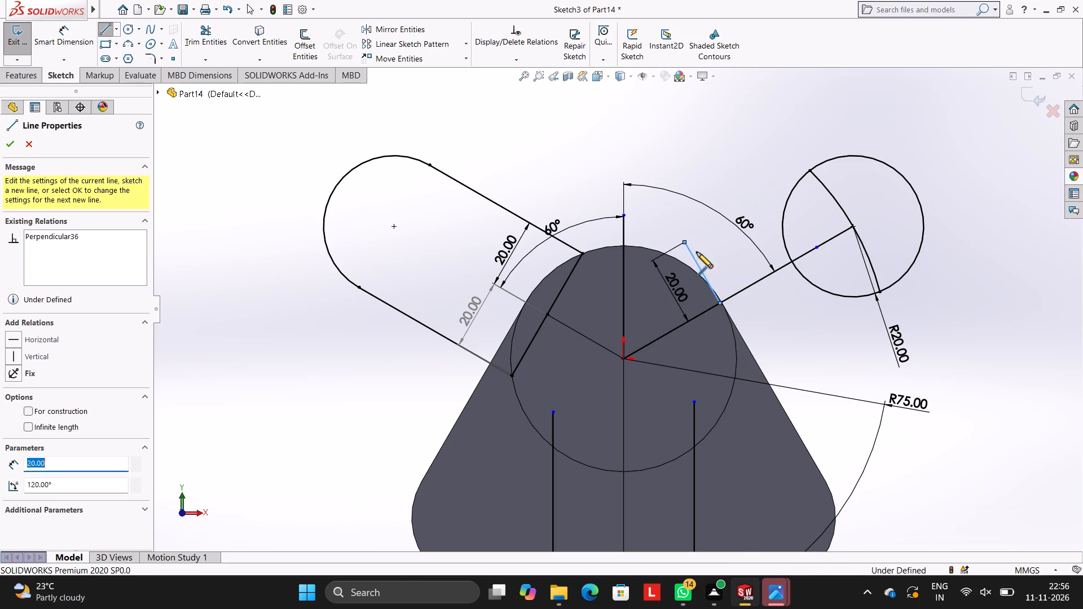
pyautogui.click(851, 146)
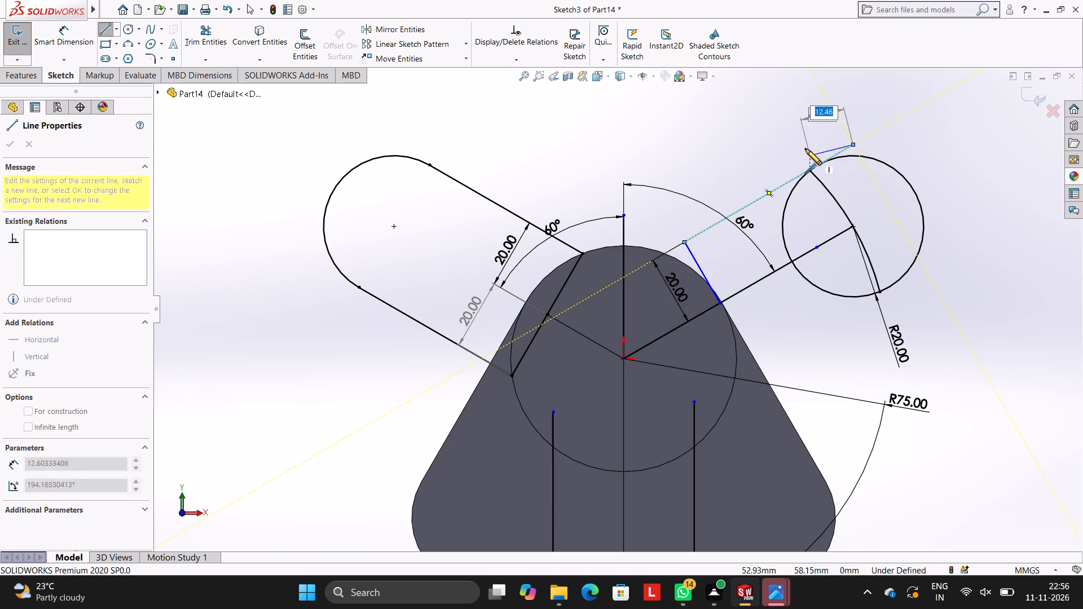
pyautogui.press('Escape')
pyautogui.press('Escape')
# Draw a 20 mm perpendicular line on the right slanted line's lower side from the same point, continuing parallel past the right circle.
pyautogui.click(107, 32)
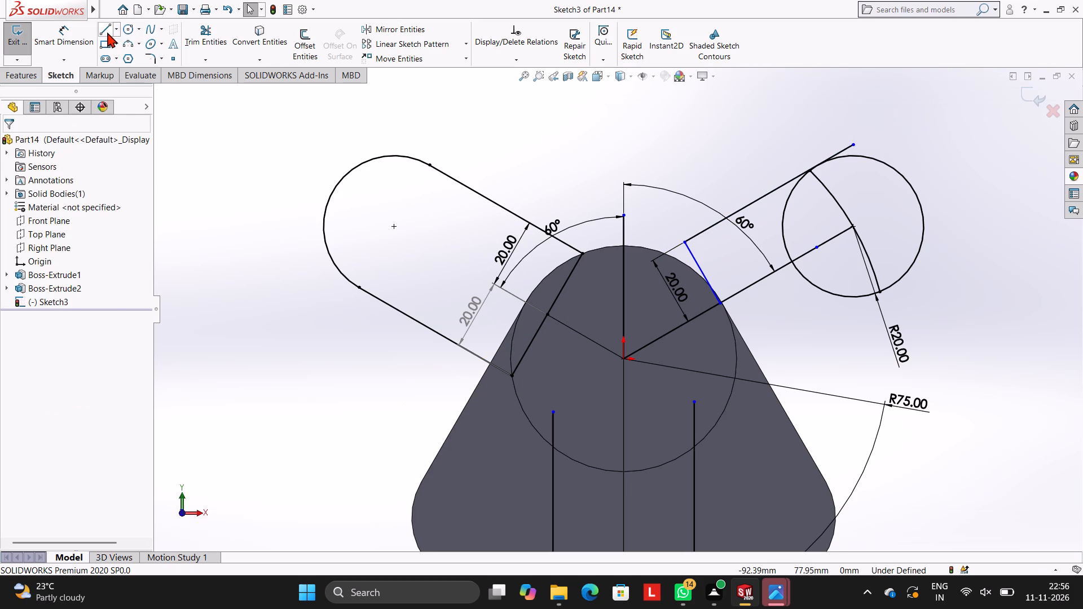
pyautogui.click(720, 303)
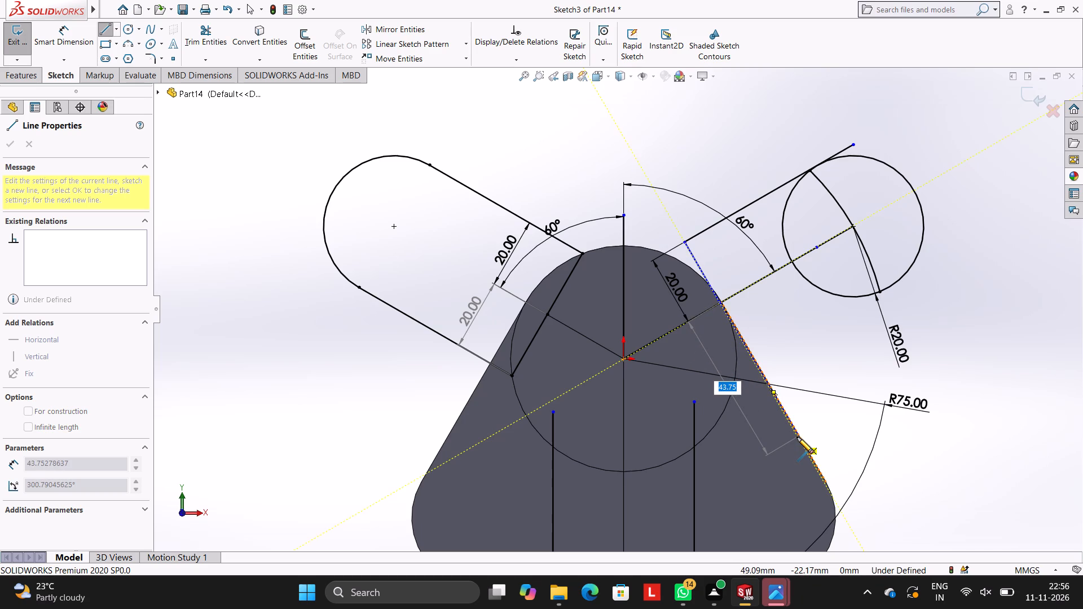
pyautogui.write('20')
pyautogui.press('Return')
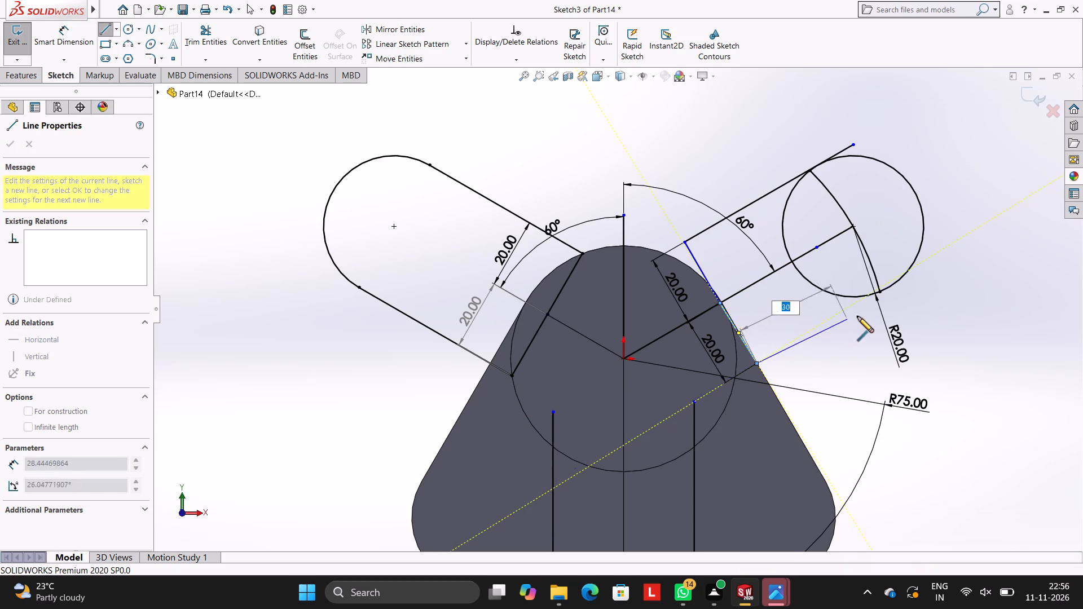
pyautogui.click(934, 264)
pyautogui.press('Escape')
pyautogui.press('Escape')
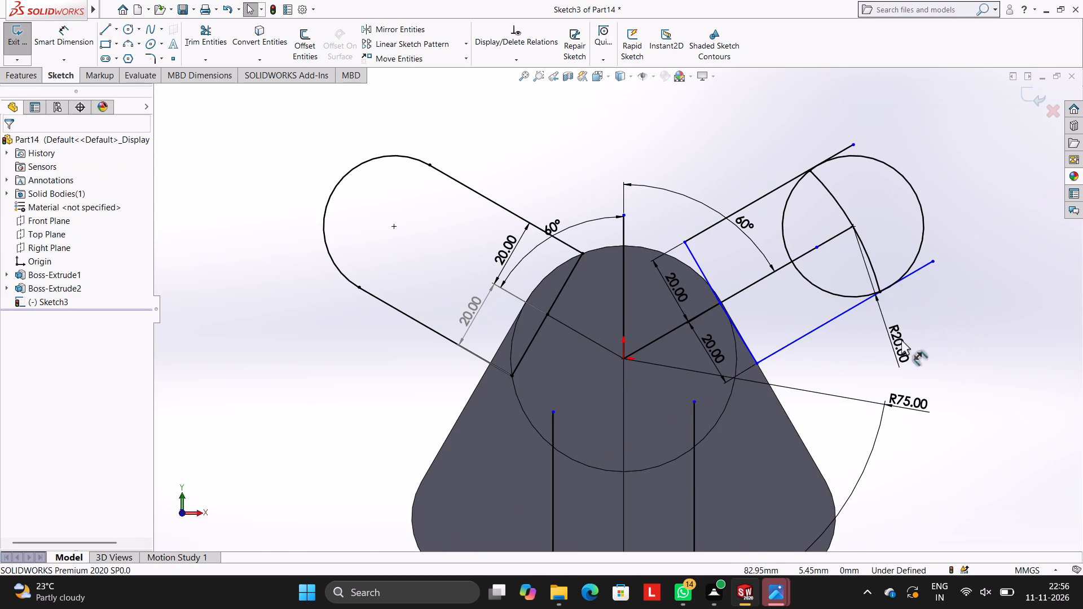
# Draw a line about 39 mm long extending the right arm's upper parallel line inward over the plate.
pyautogui.scroll(-2, 796, 272)
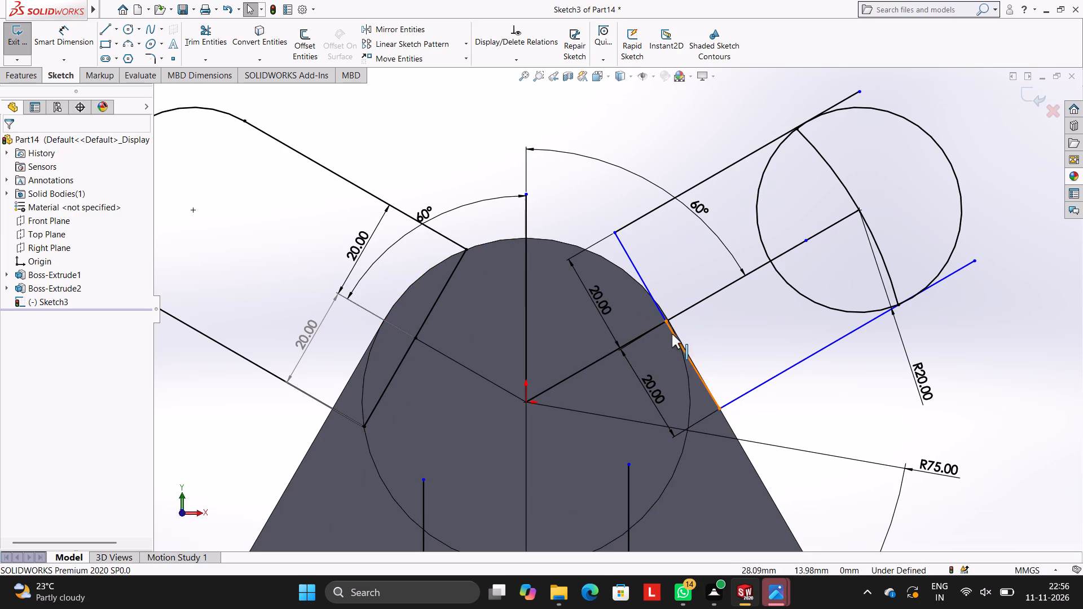
pyautogui.scroll(1, 651, 298)
pyautogui.scroll(-1, 651, 298)
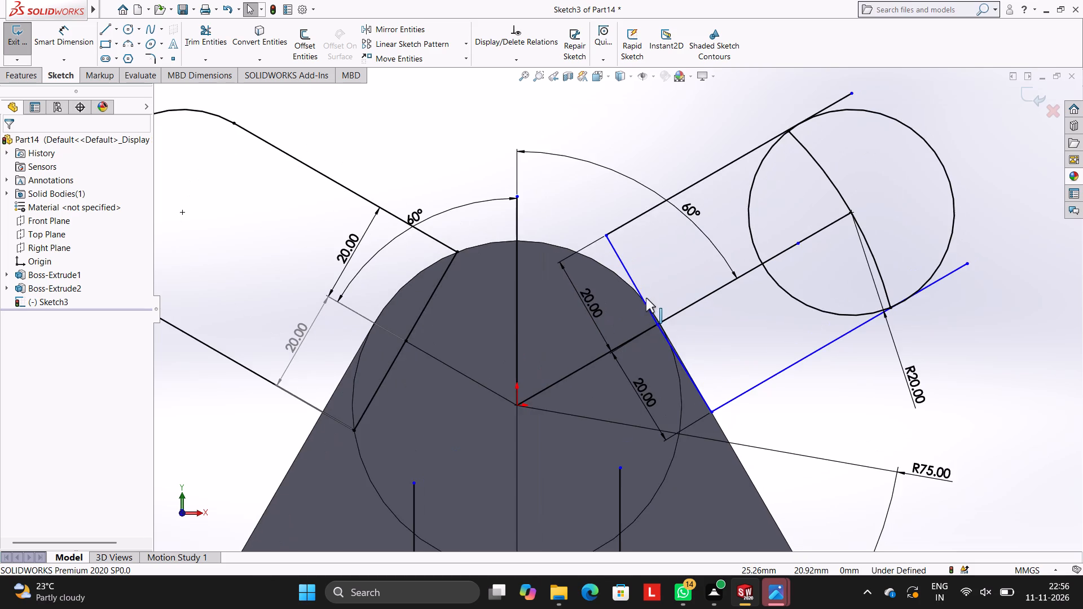
pyautogui.scroll(3, 580, 281)
pyautogui.click(98, 30)
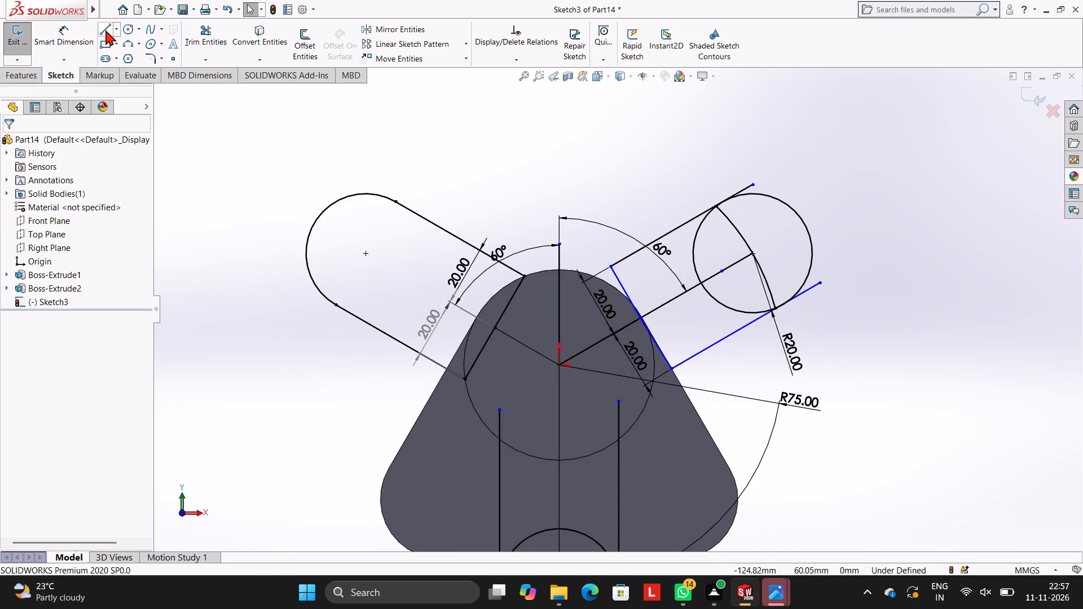
pyautogui.click(111, 30)
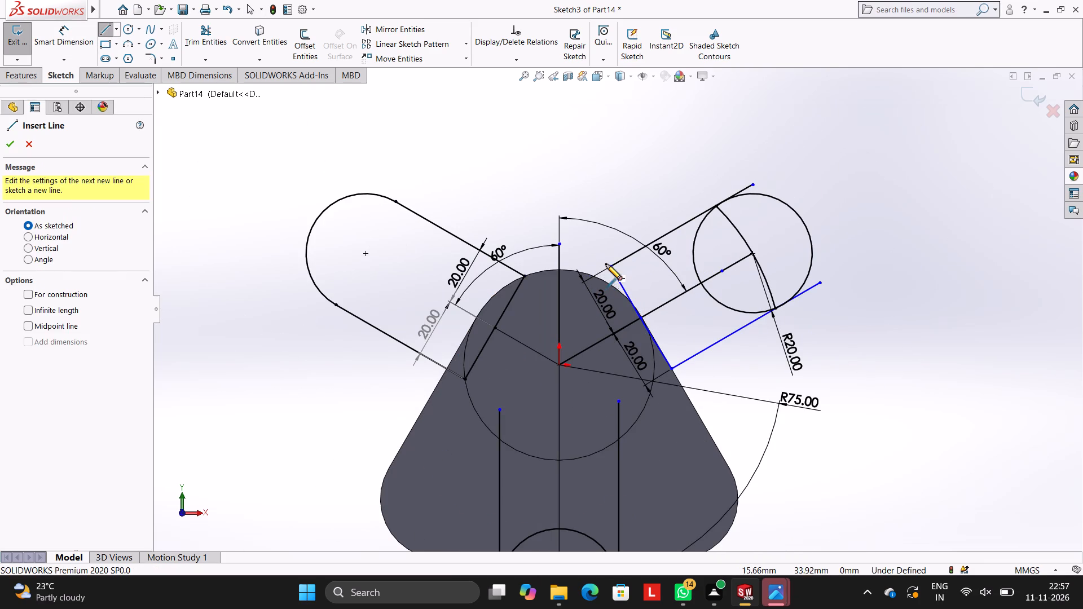
pyautogui.click(610, 265)
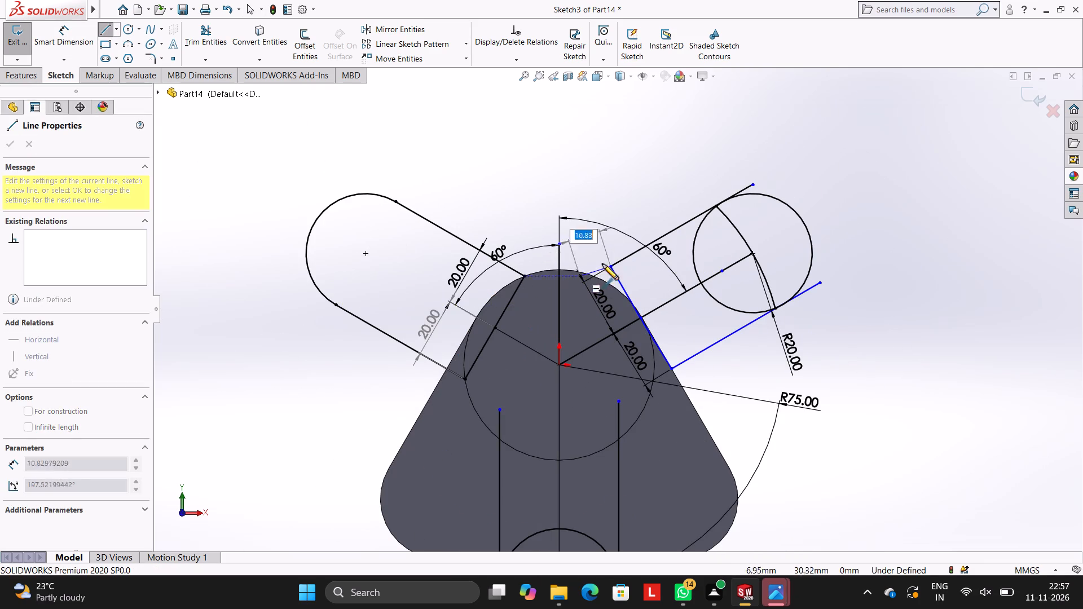
pyautogui.click(512, 325)
pyautogui.press('Escape')
pyautogui.press('Escape')
pyautogui.press('Escape')
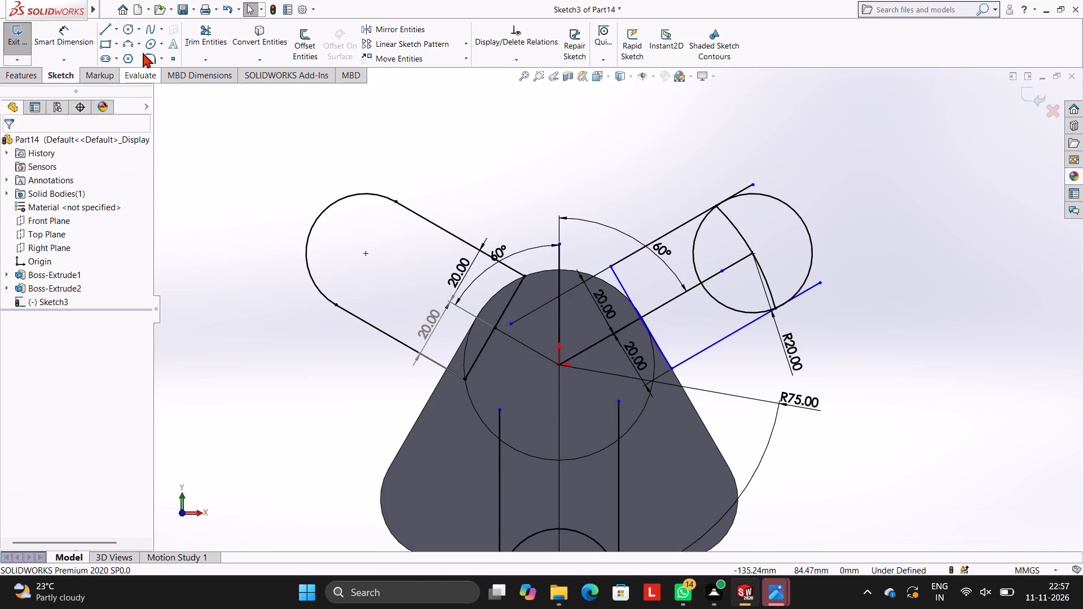
# Draw a line extending the right arm's lower parallel line inward over the plate, ending inside the boss circle.
pyautogui.click(103, 24)
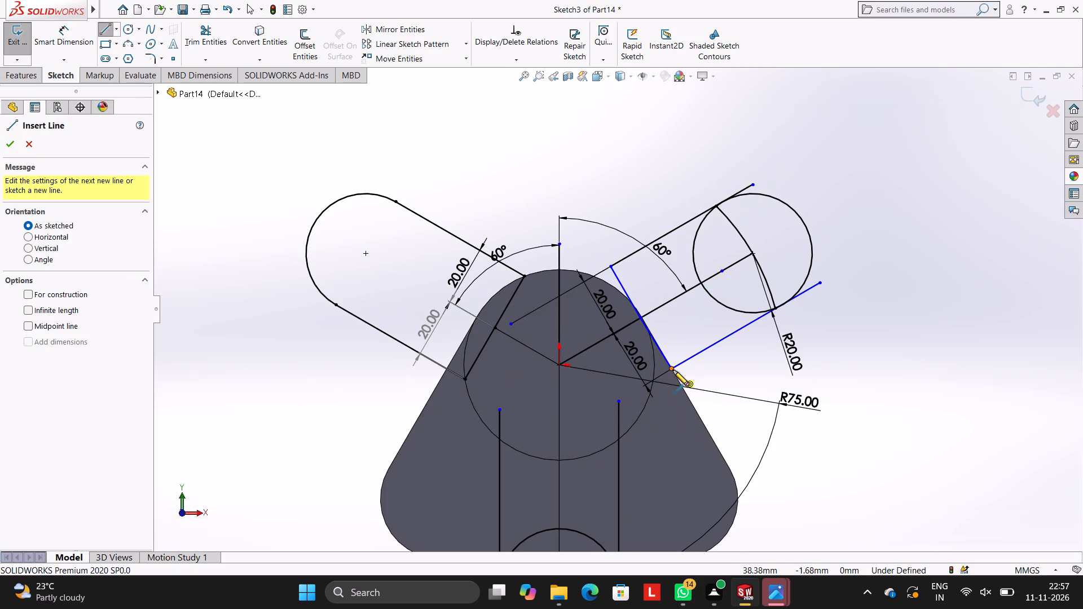
pyautogui.click(671, 368)
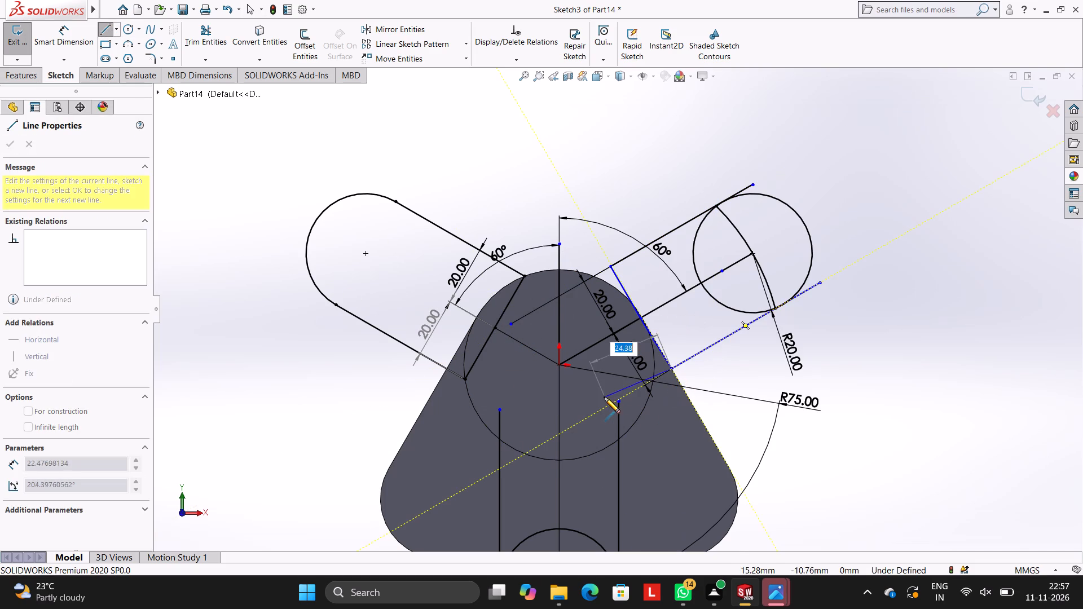
pyautogui.click(604, 409)
pyautogui.press('Escape')
pyautogui.press('Escape')
pyautogui.press('Escape')
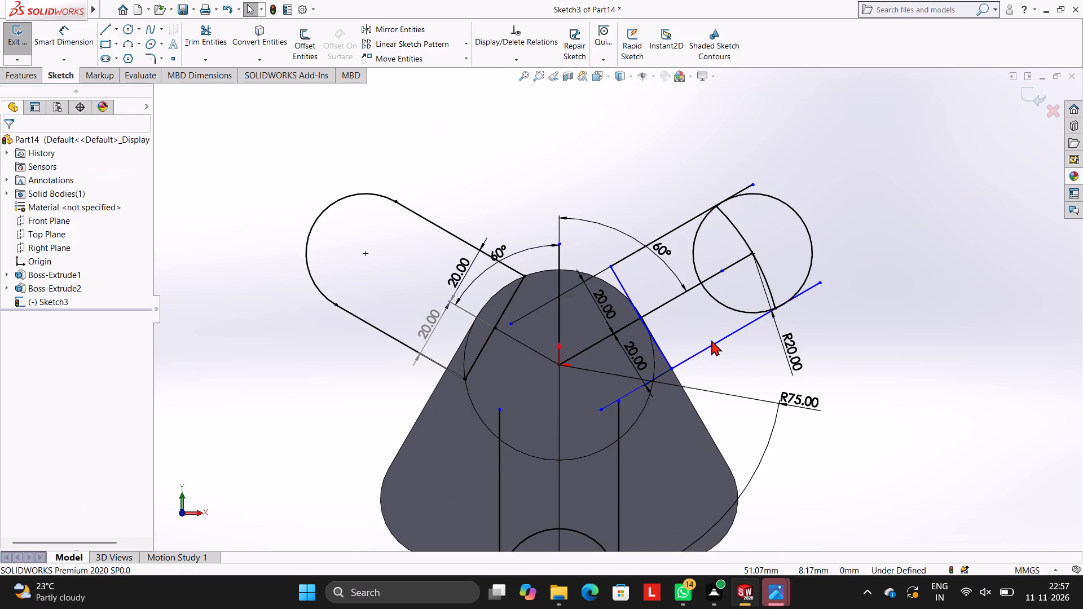
# Trim the right arm's overhanging line ends, the inner part of its end circle, its centreline and the 75 mm arc inside it.
pyautogui.click(200, 28)
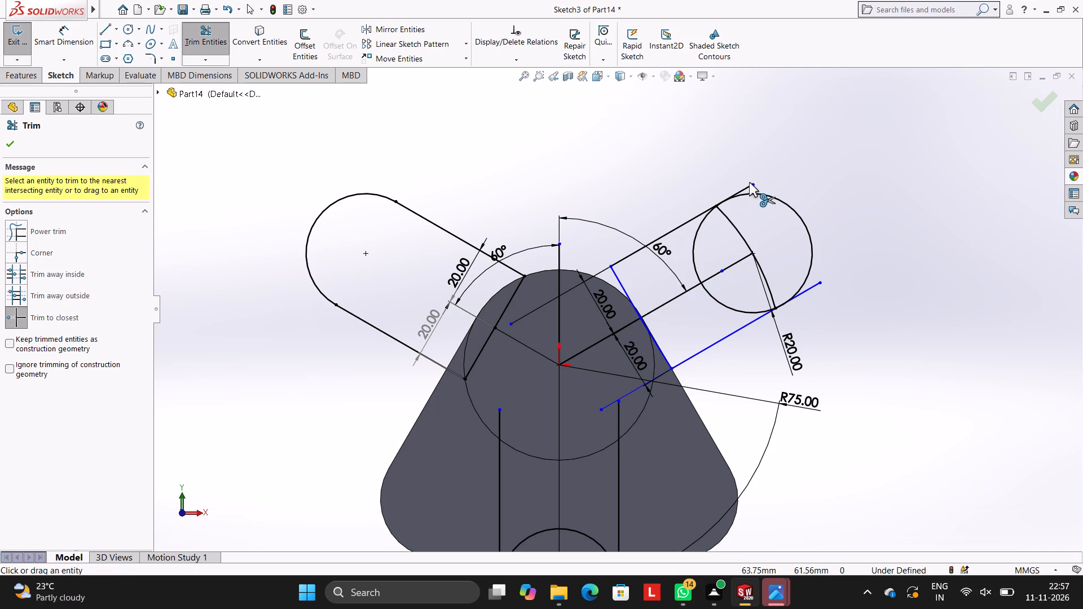
pyautogui.click(749, 185)
pyautogui.click(812, 286)
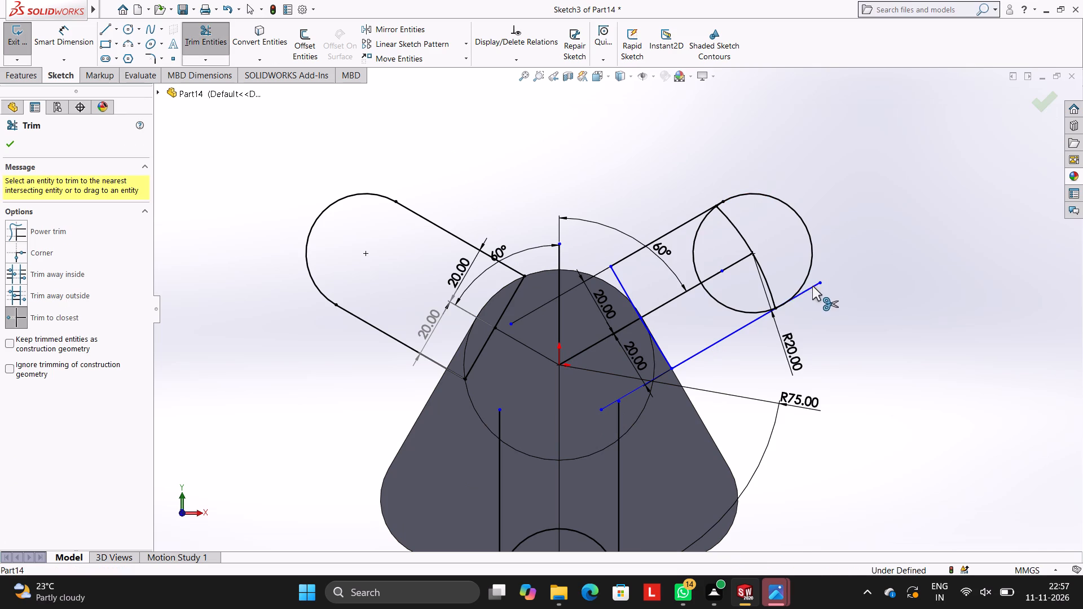
pyautogui.click(724, 306)
pyautogui.click(689, 252)
pyautogui.click(692, 253)
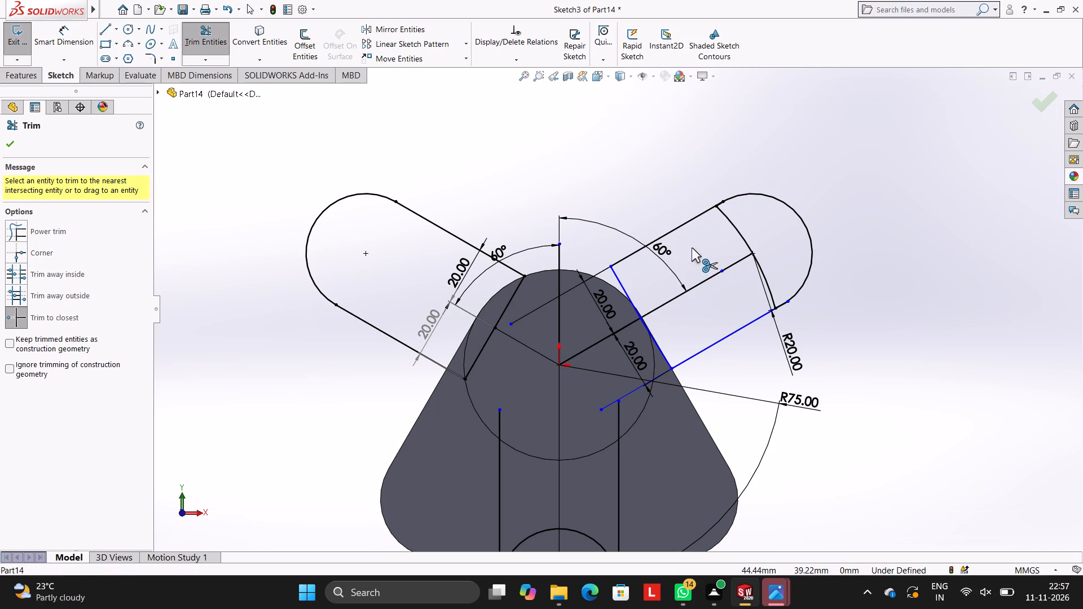
pyautogui.click(723, 276)
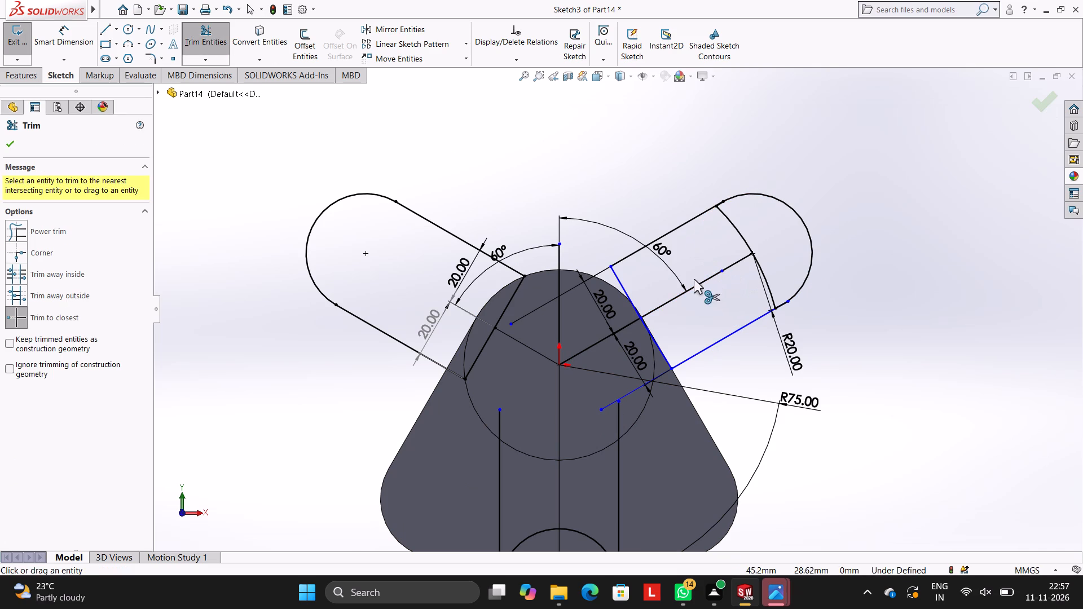
pyautogui.click(699, 281)
pyautogui.click(558, 315)
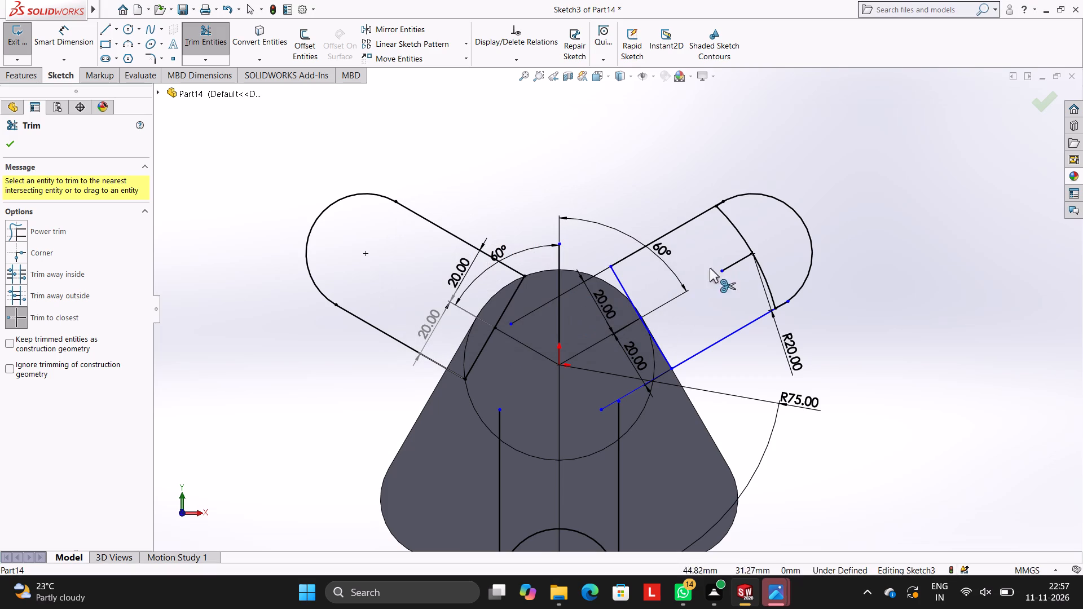
pyautogui.click(743, 256)
pyautogui.click(745, 244)
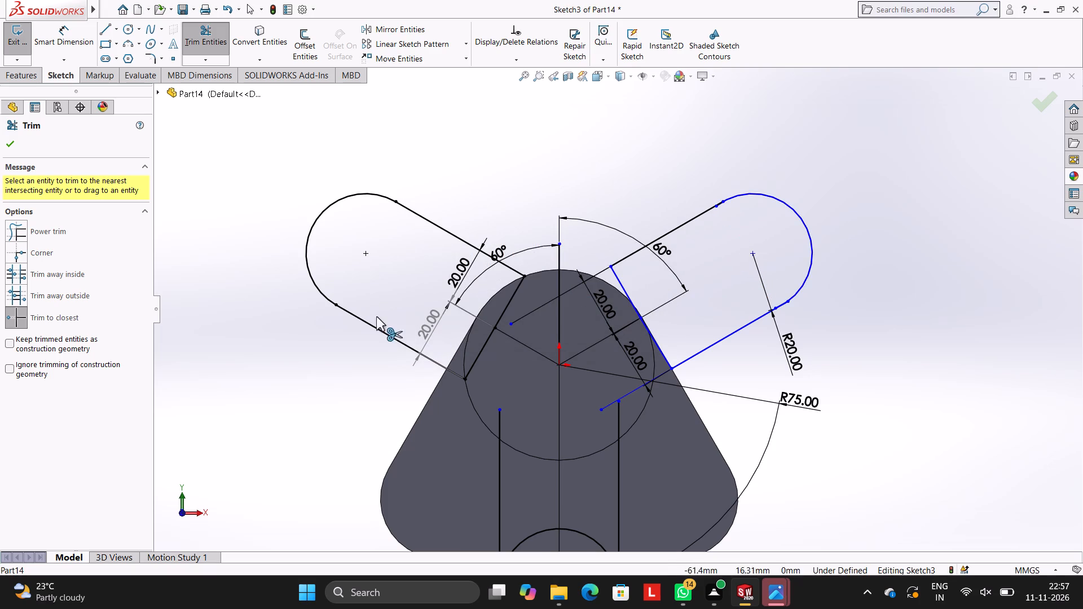
# Trim away the right arm's perpendicular cross line and the end of its upper line beyond the vertical centreline.
pyautogui.click(634, 303)
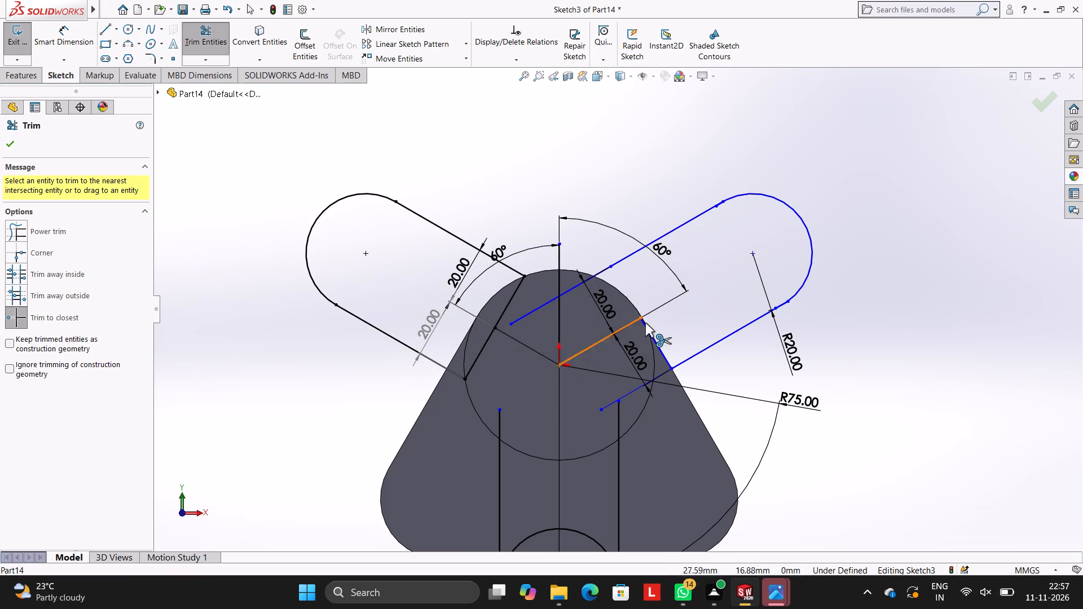
pyautogui.click(653, 338)
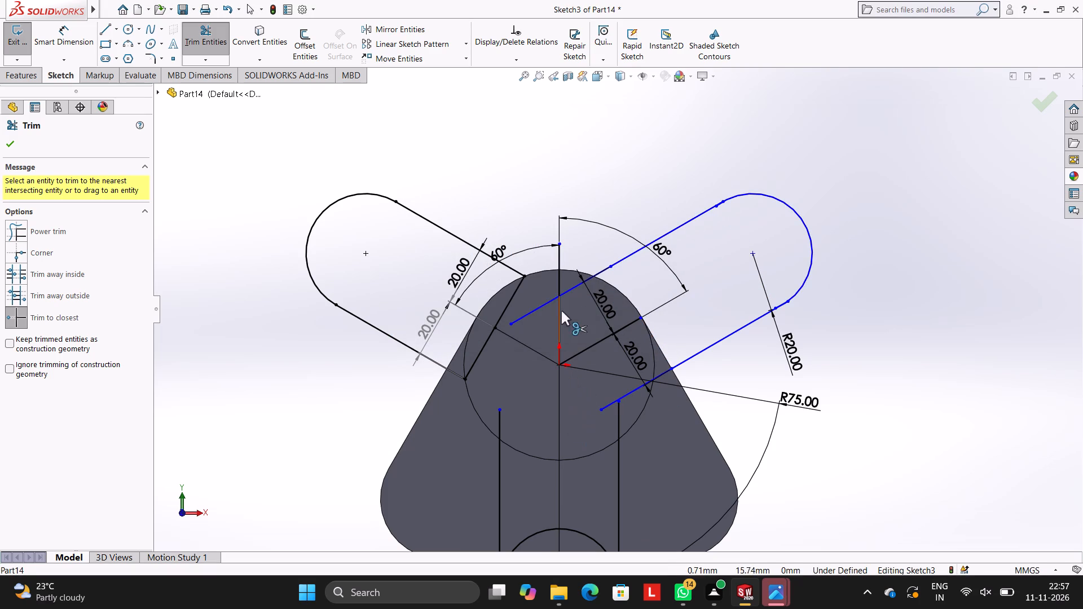
pyautogui.click(543, 302)
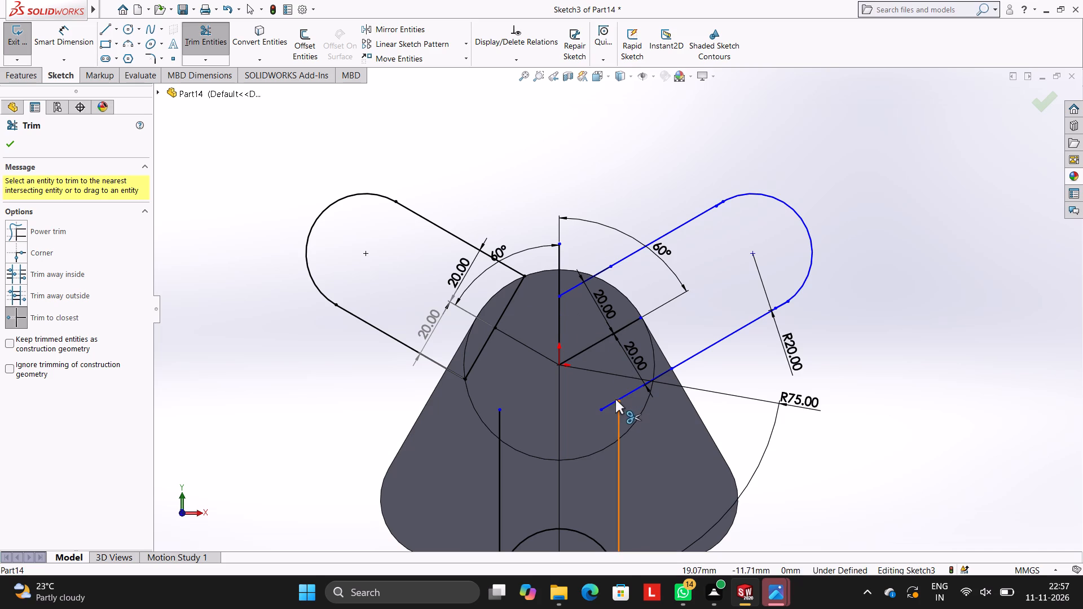
pyautogui.scroll(2, 601, 416)
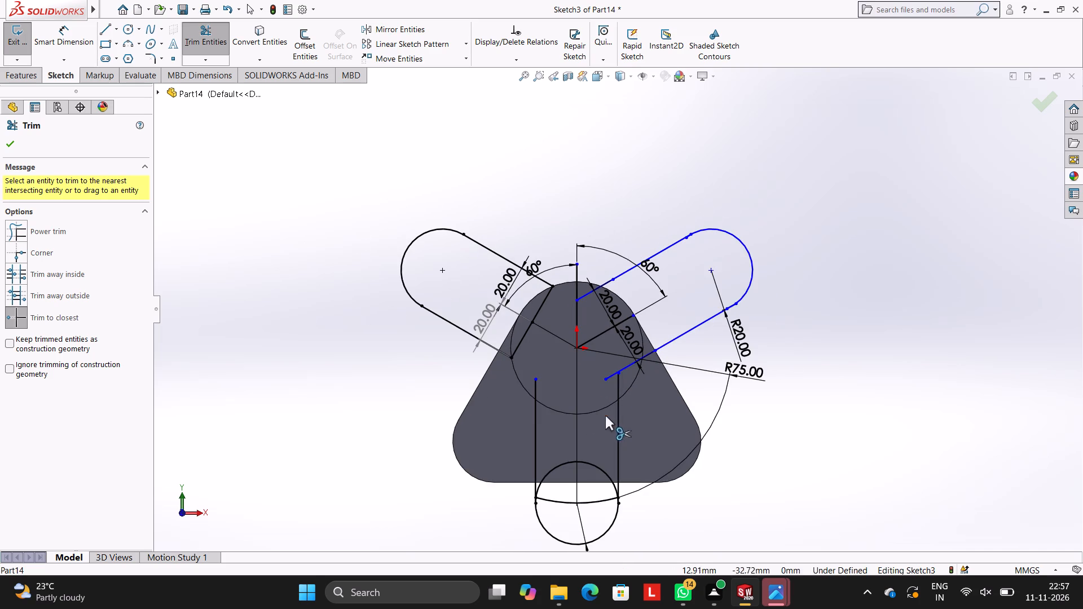
# Draw a 32 mm radius circle centred on the origin over the boss outline.
pyautogui.click(125, 30)
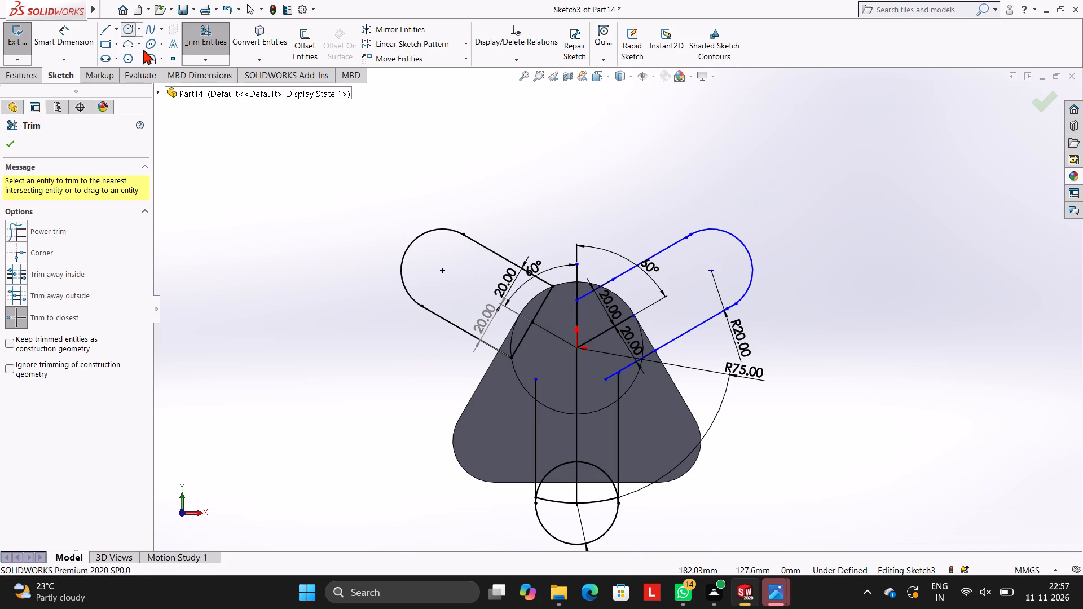
pyautogui.click(576, 348)
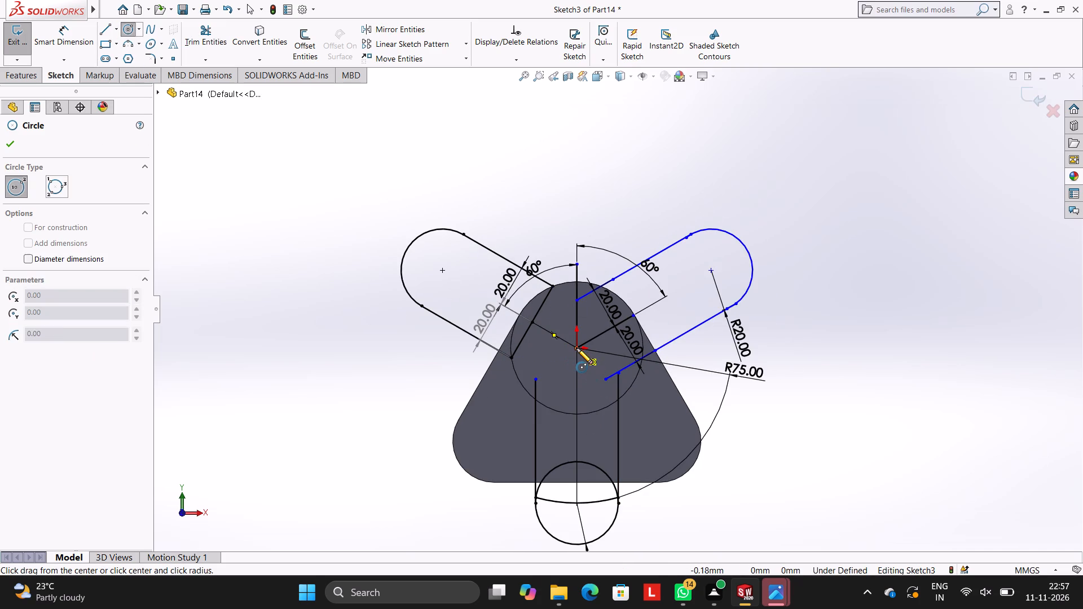
pyautogui.click(635, 385)
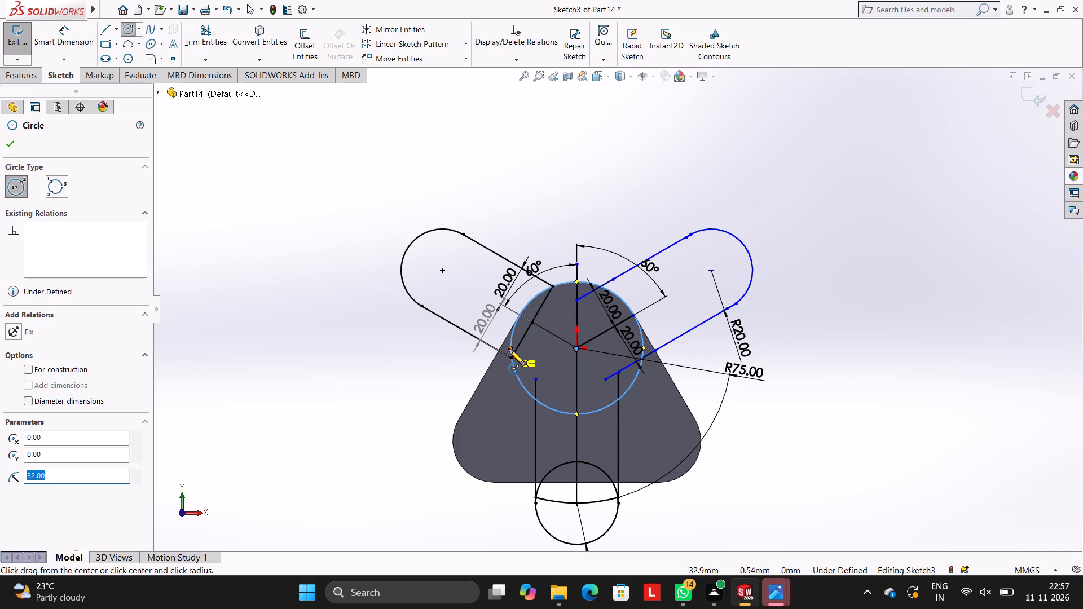
pyautogui.press('Escape')
pyautogui.press('Escape')
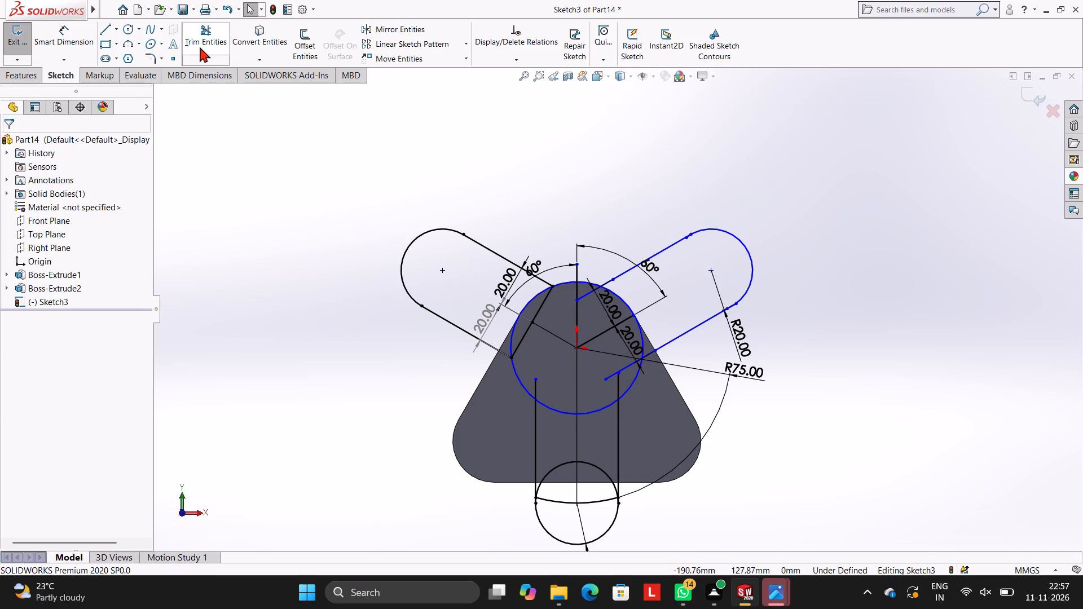
# Trim the left arm's cross and centre lines, the right arm's upper line and centreline, and the upper vertical line inside the 32 mm circle.
pyautogui.click(201, 41)
pyautogui.scroll(-3, 495, 358)
pyautogui.click(558, 317)
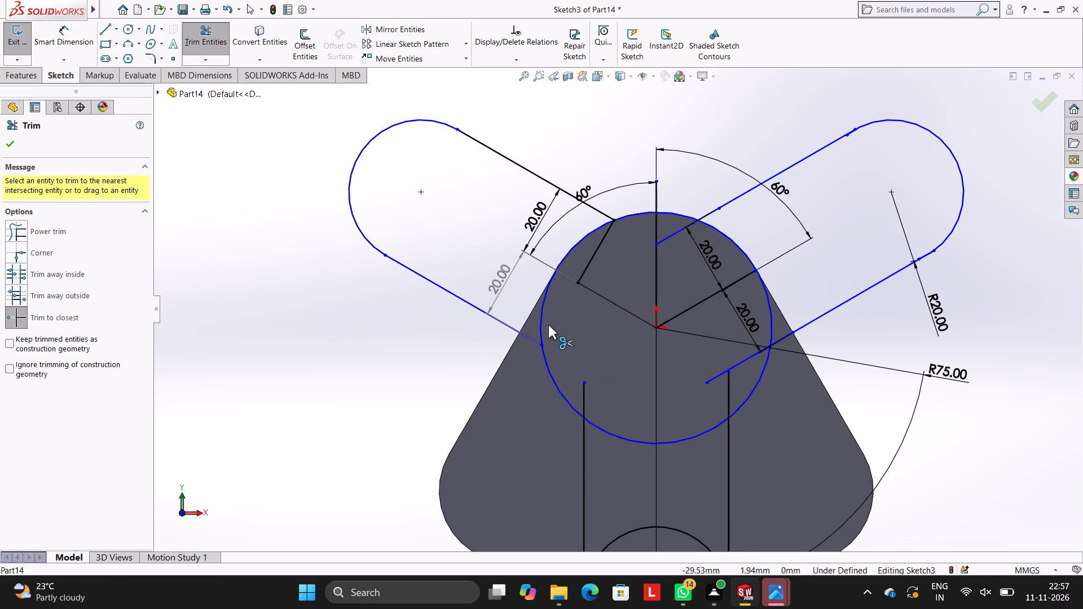
pyautogui.click(590, 265)
pyautogui.click(596, 291)
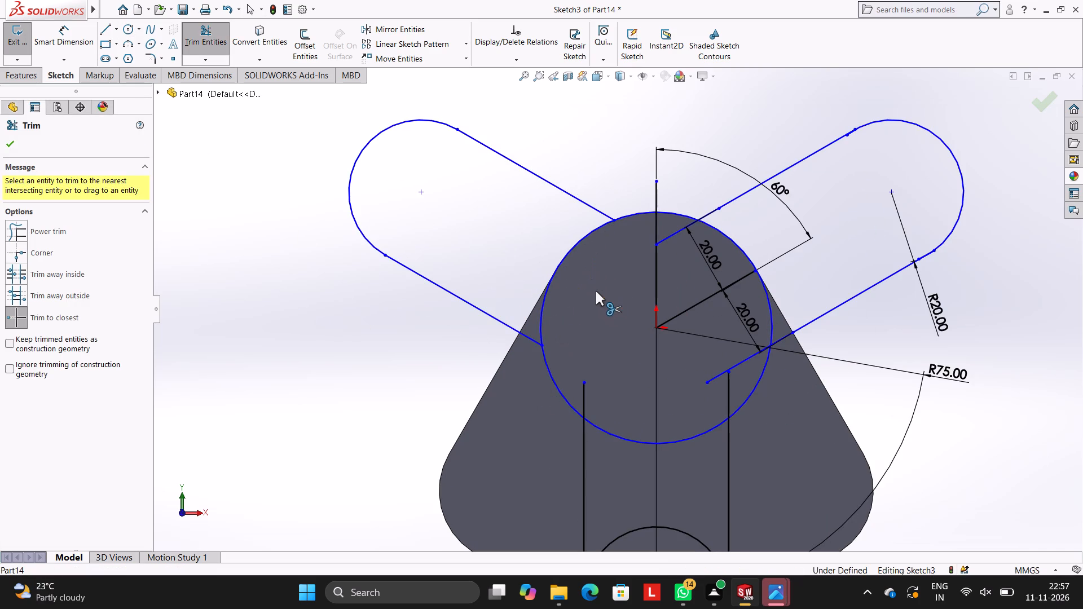
pyautogui.click(676, 235)
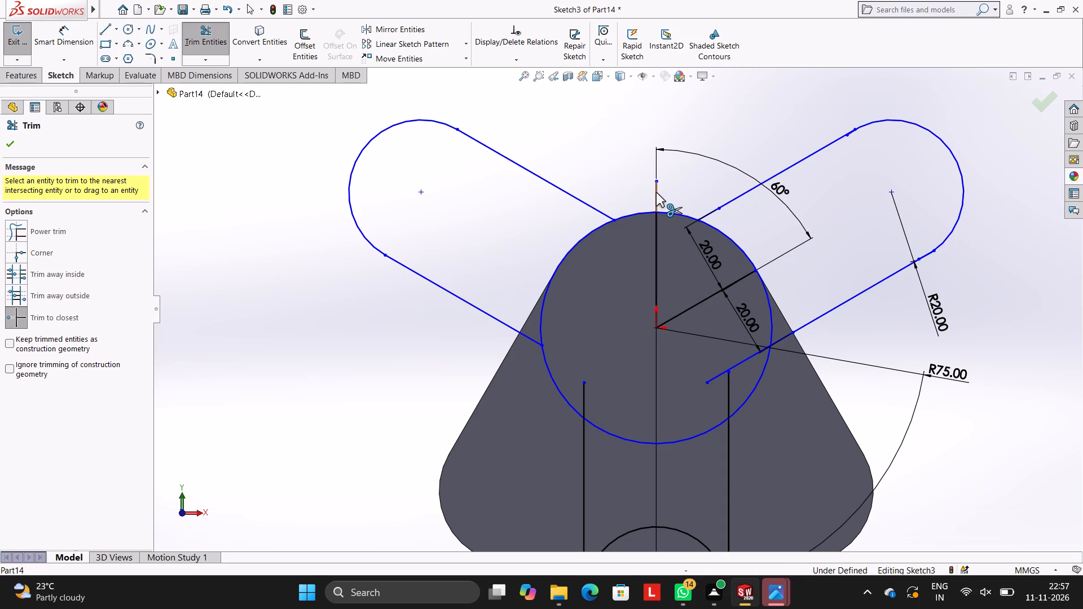
pyautogui.click(656, 192)
pyautogui.click(658, 232)
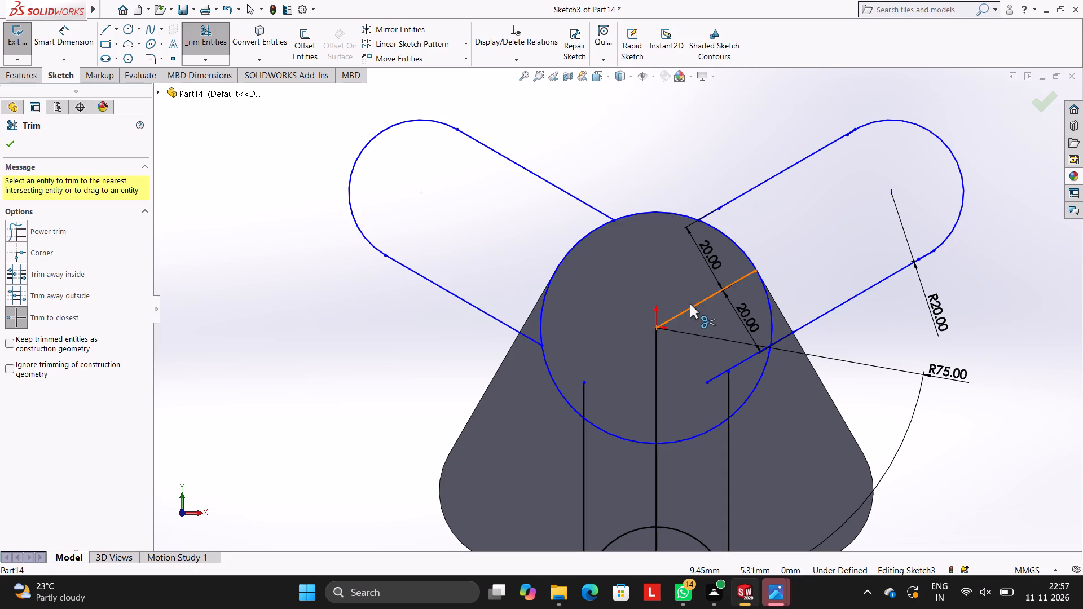
pyautogui.click(690, 304)
pyautogui.click(699, 298)
pyautogui.click(705, 303)
pyautogui.click(738, 276)
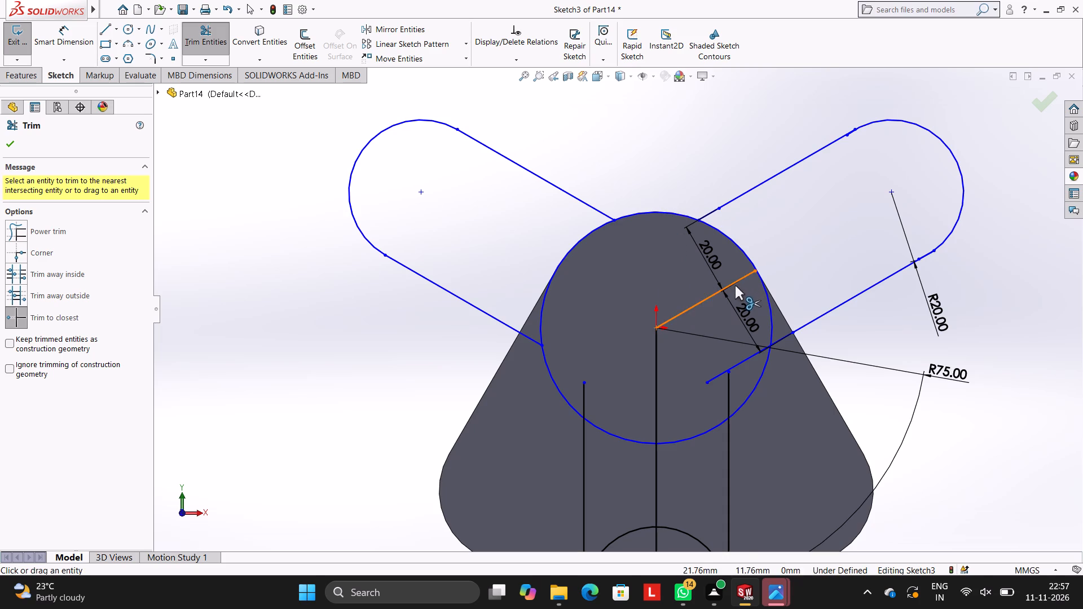
pyautogui.click(735, 285)
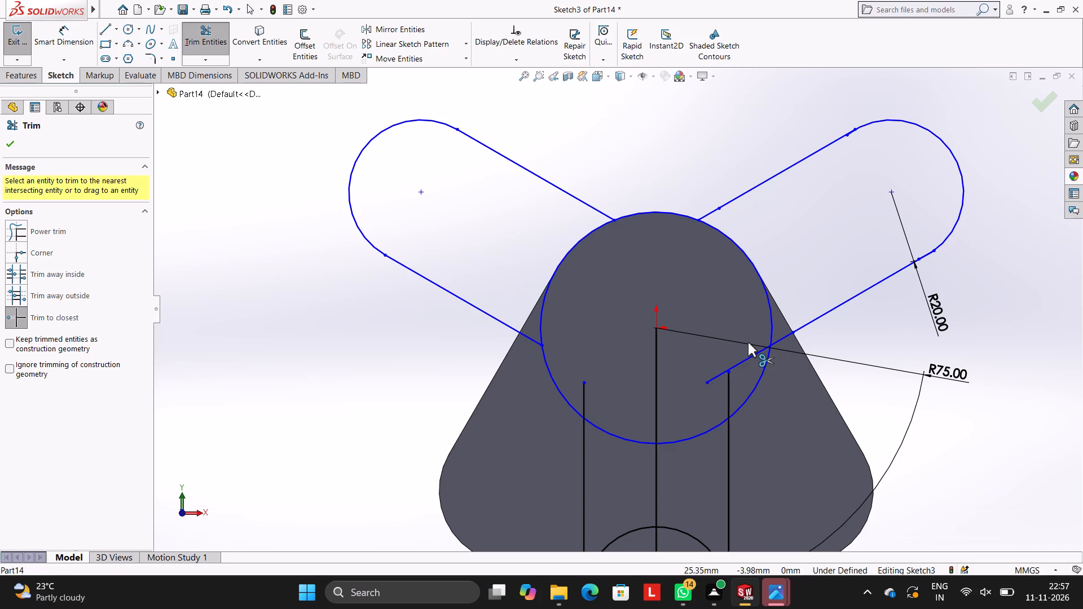
# Trim the right arm's lower line and the bottom arm's side lines inside the circle, plus the circle's arcs between the three arms.
pyautogui.scroll(3, 833, 350)
pyautogui.scroll(2, 688, 341)
pyautogui.scroll(-1, 684, 339)
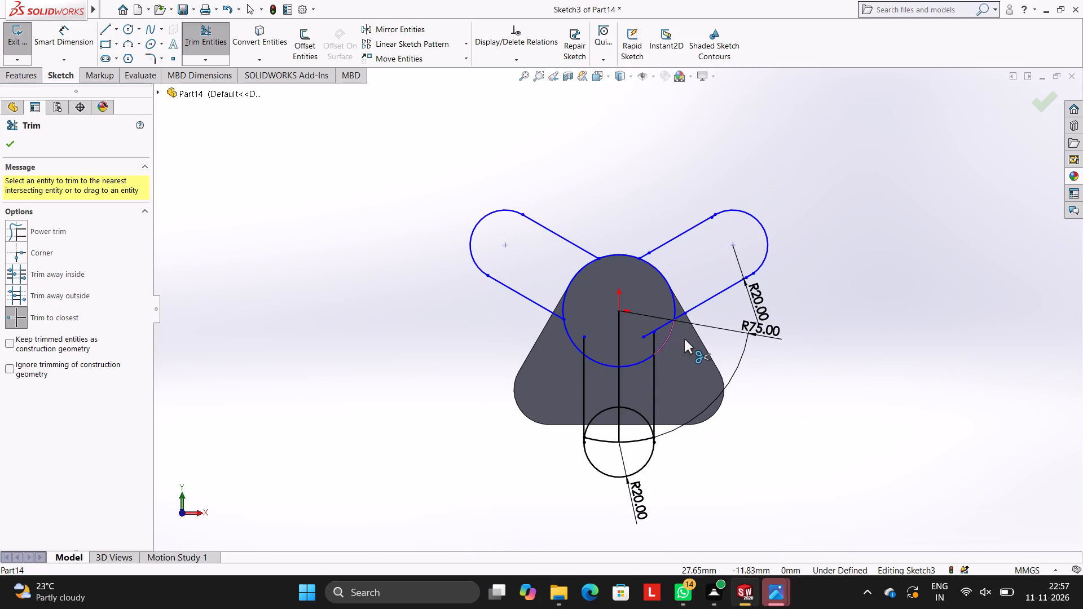
pyautogui.scroll(1, 635, 319)
pyautogui.scroll(-1, 637, 320)
pyautogui.scroll(-1, 664, 370)
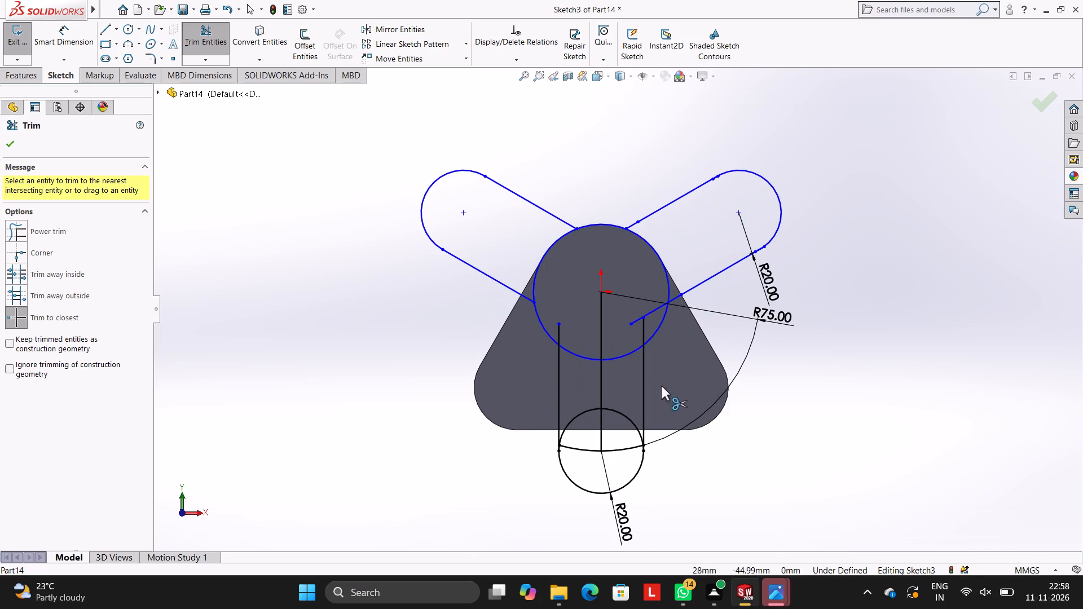
pyautogui.click(653, 311)
pyautogui.scroll(-3, 665, 323)
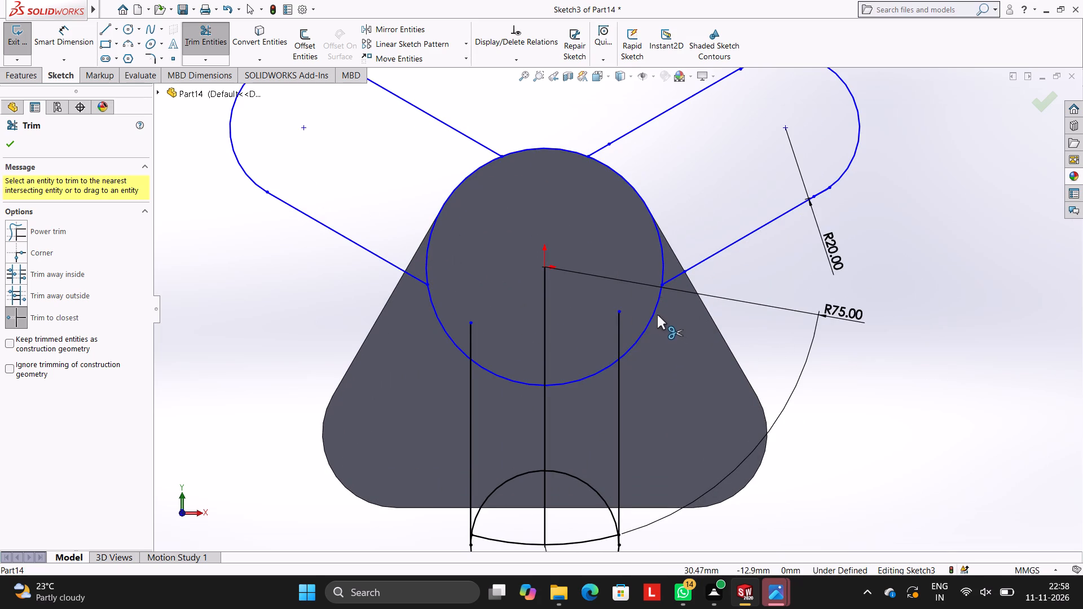
pyautogui.click(657, 314)
pyautogui.click(444, 333)
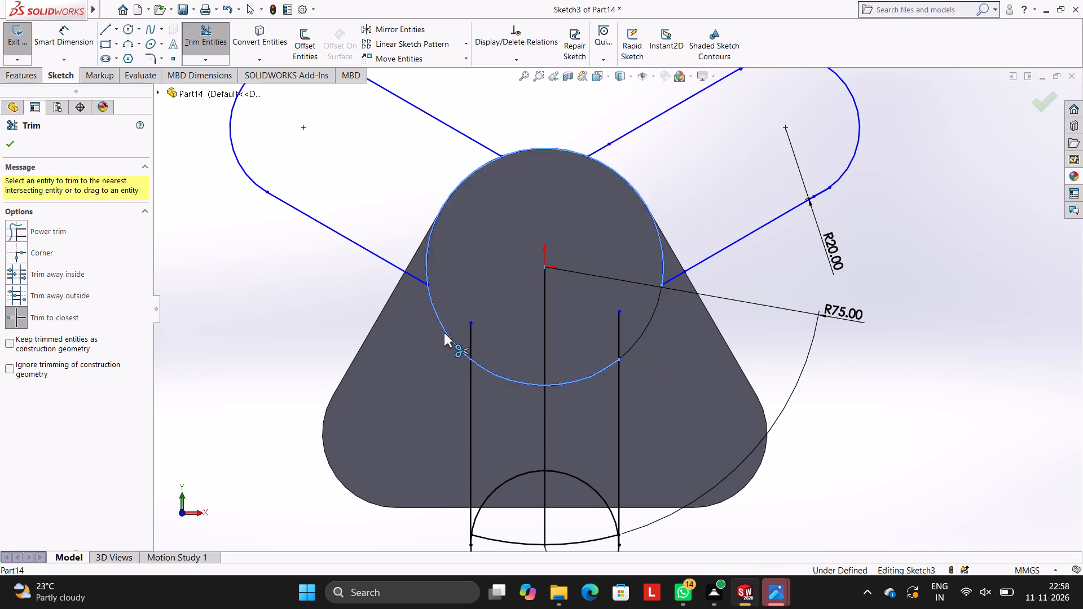
pyautogui.click(468, 339)
pyautogui.click(622, 330)
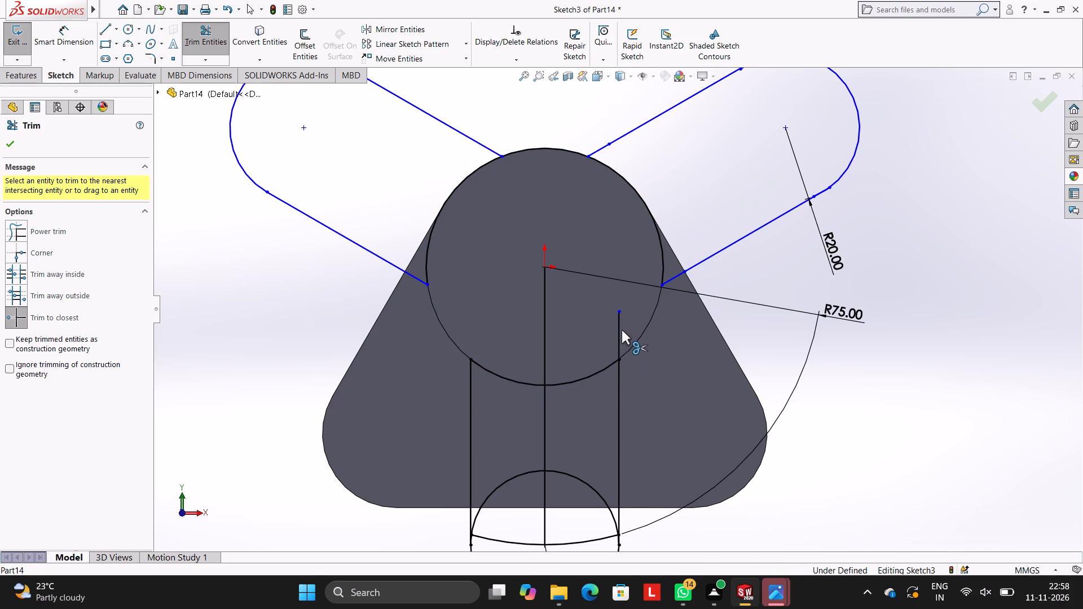
pyautogui.click(545, 149)
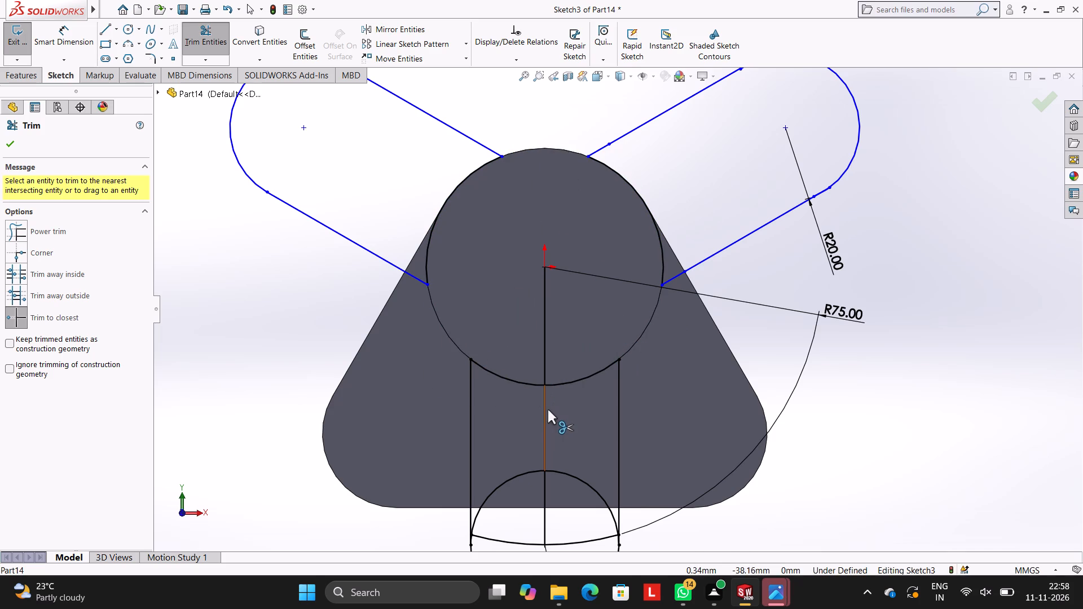
# Trim the bottom arm's vertical centreline, the upper half of its end circle and the 75 mm arc crossing it.
pyautogui.click(545, 408)
pyautogui.click(547, 339)
pyautogui.scroll(3, 573, 443)
pyautogui.scroll(-2, 586, 451)
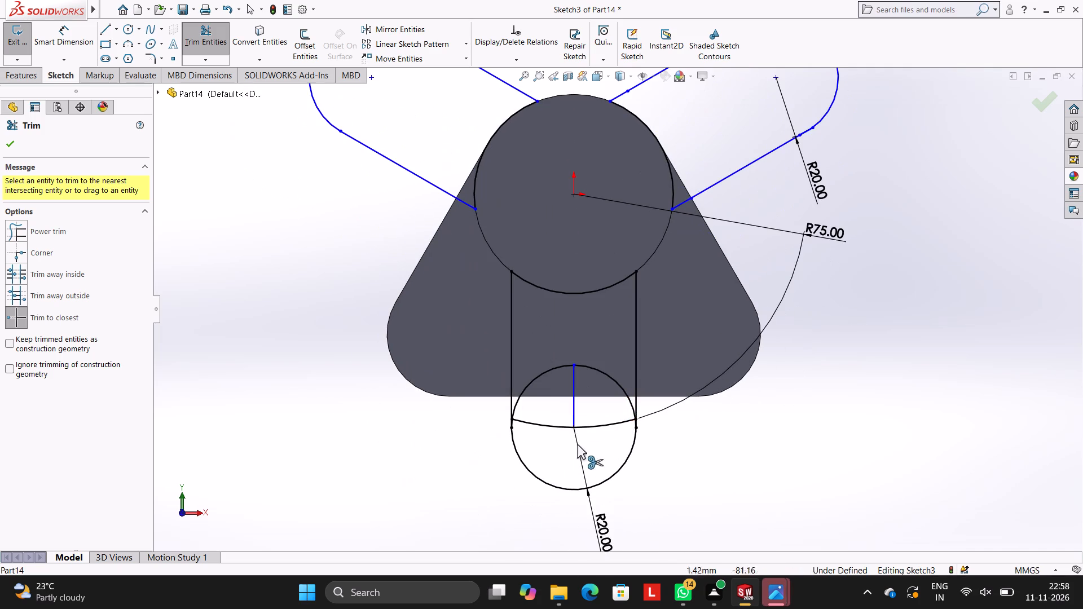
pyautogui.click(570, 380)
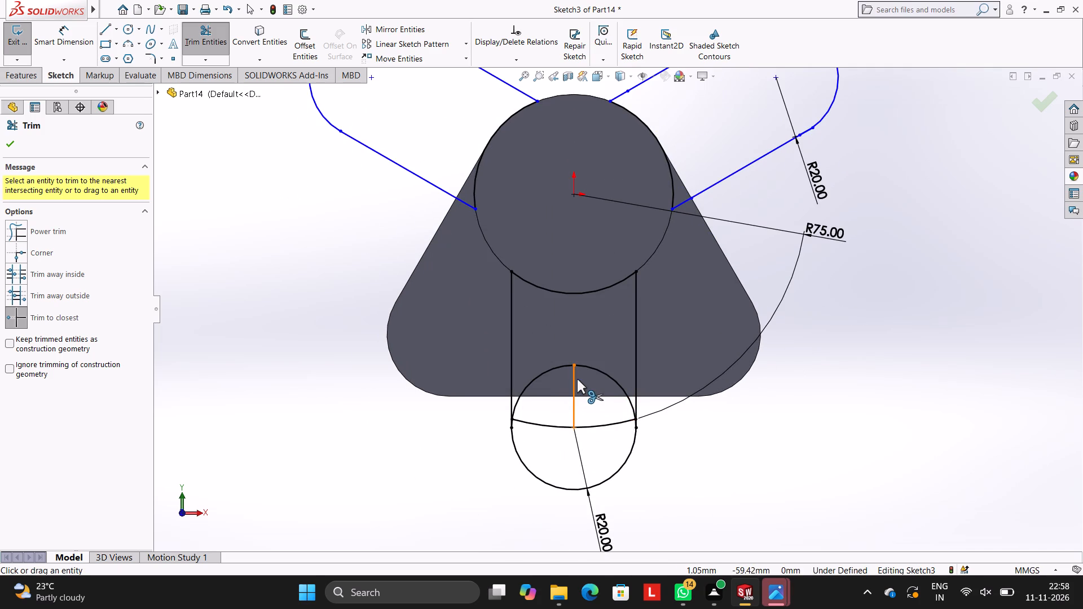
pyautogui.click(575, 379)
pyautogui.click(575, 365)
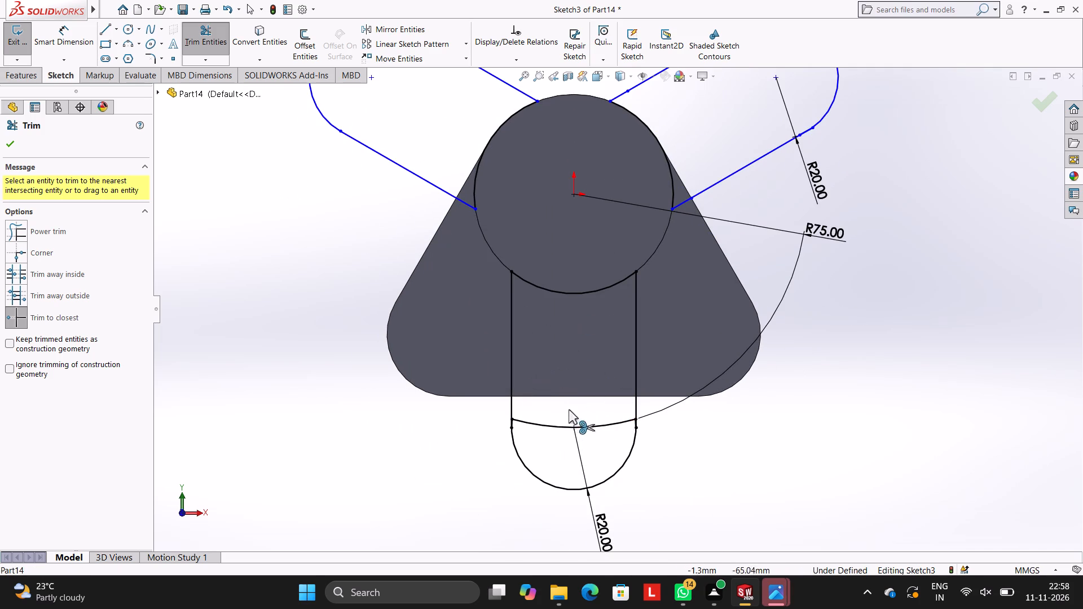
pyautogui.click(553, 424)
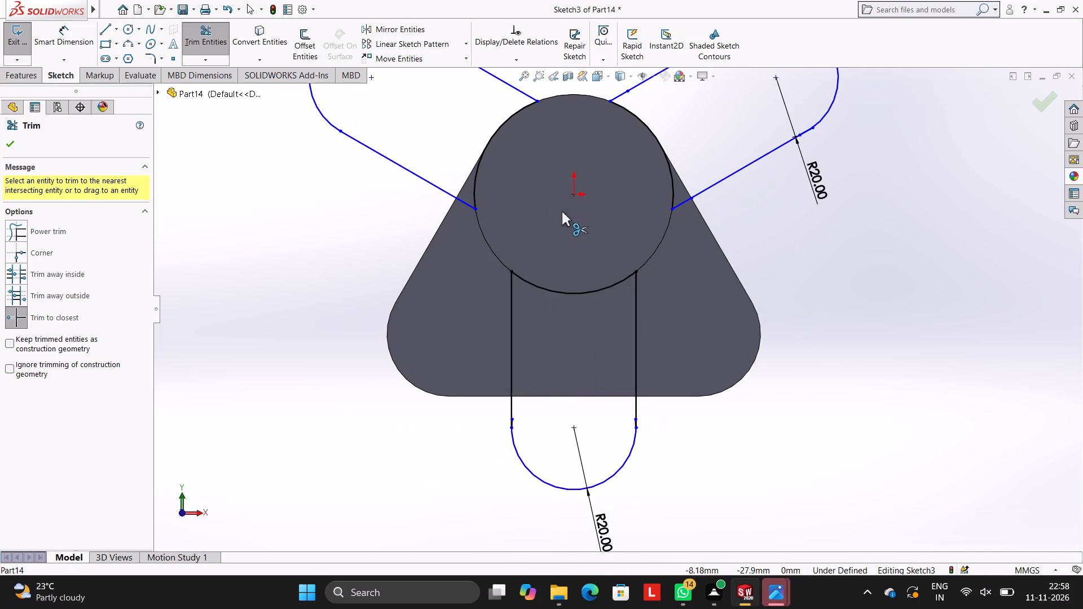
pyautogui.scroll(2, 679, 192)
pyautogui.scroll(-2, 613, 407)
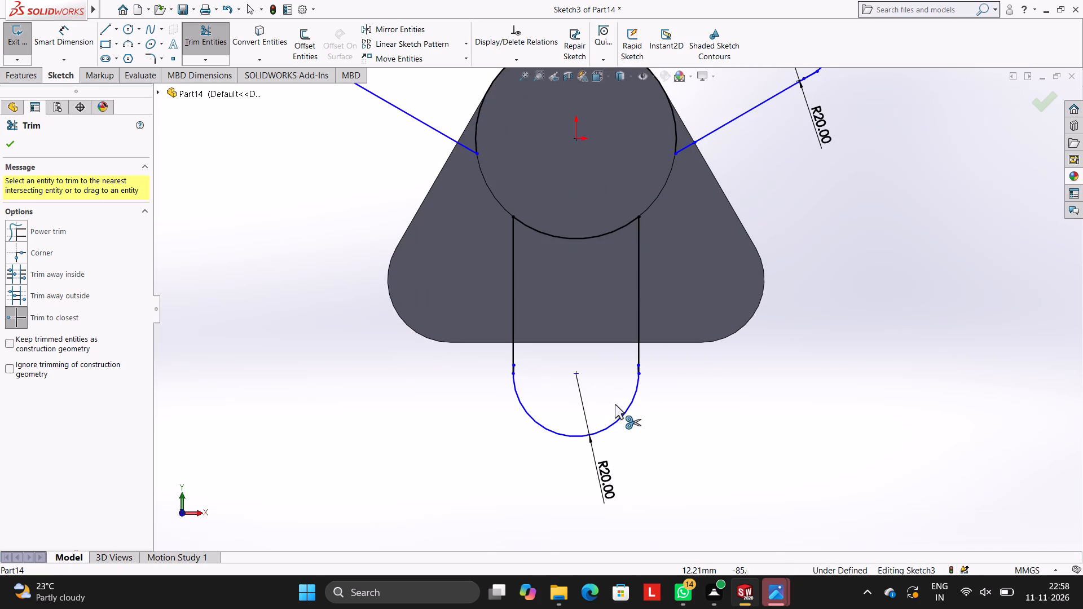
pyautogui.press('Escape')
pyautogui.press('Escape')
# Add a tangent relation between the bottom arm's left side line and its rounded end arc.
pyautogui.click(512, 325)
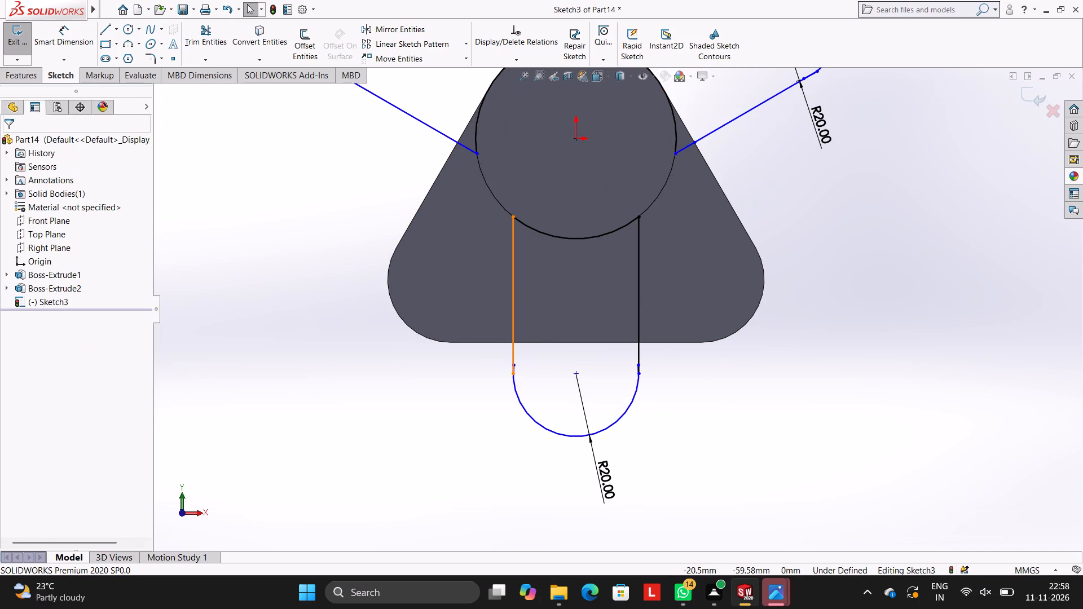
pyautogui.keyDown('ctrl'); pyautogui.click(520, 401); pyautogui.keyUp('ctrl')
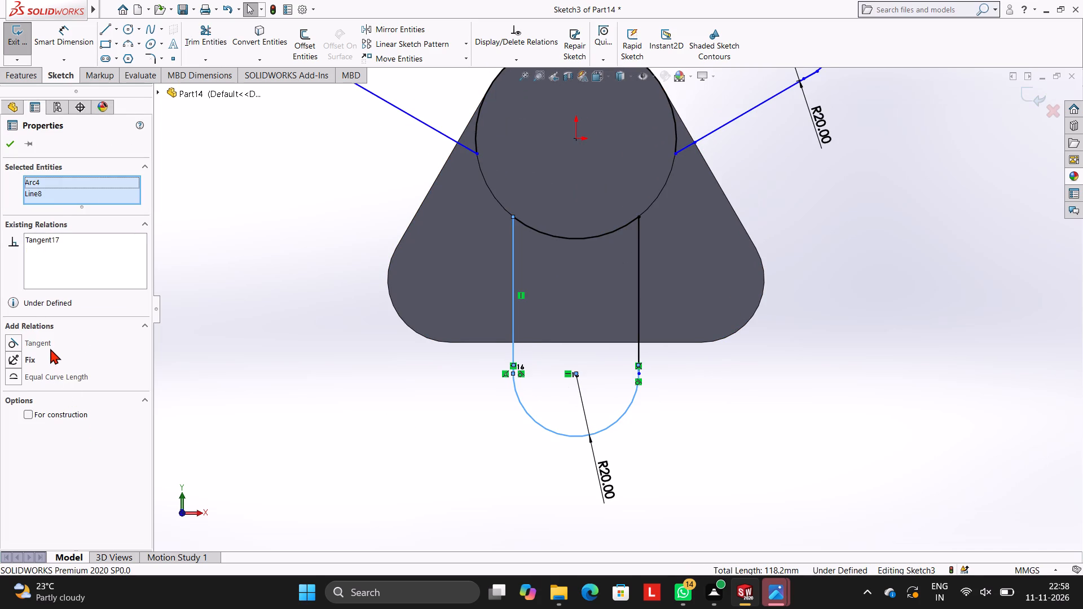
pyautogui.keyDown('ctrl'); pyautogui.click(50, 348); pyautogui.keyUp('ctrl')
pyautogui.press('Escape')
pyautogui.press('Escape')
pyautogui.scroll(-3, 601, 422)
pyautogui.press('Escape')
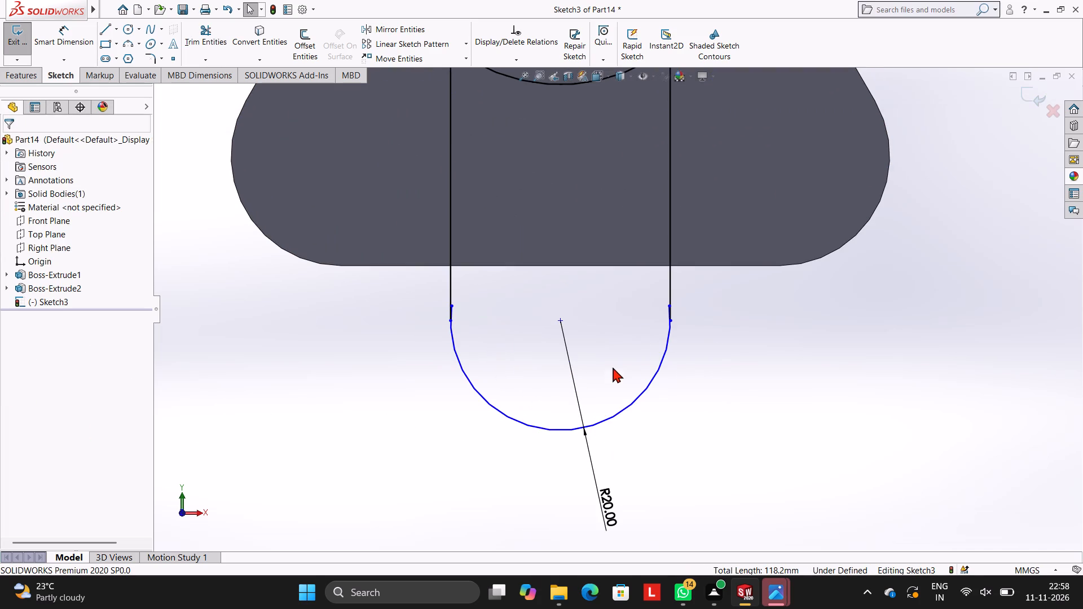
# Add a tangent relation between the bottom arm's right side line and its rounded end arc.
pyautogui.click(667, 251)
pyautogui.keyDown('ctrl'); pyautogui.click(667, 348); pyautogui.keyUp('ctrl')
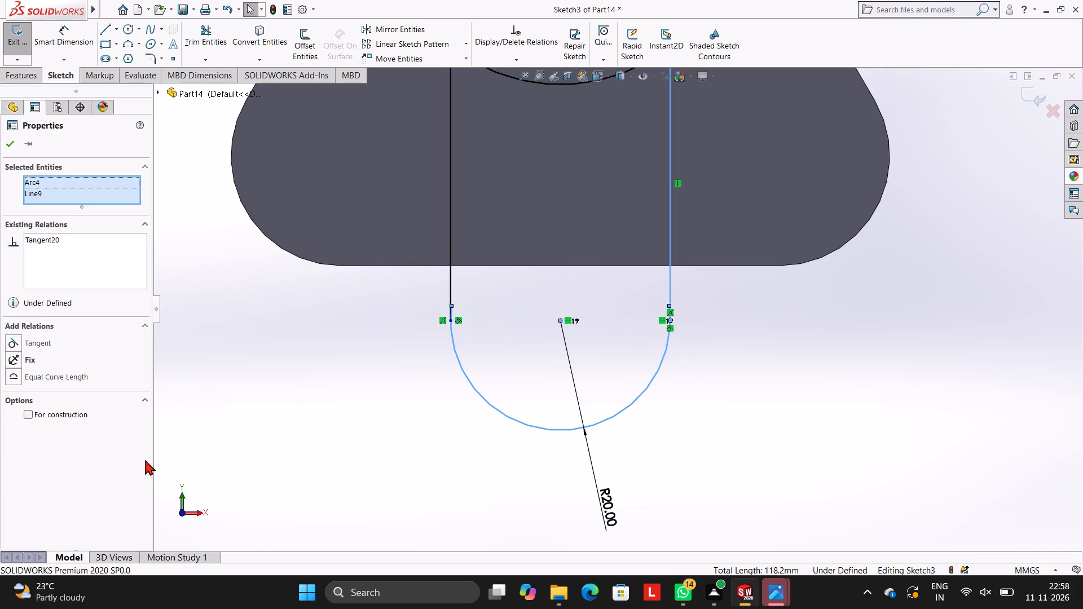
pyautogui.keyDown('ctrl'); pyautogui.click(43, 339); pyautogui.keyUp('ctrl')
pyautogui.press('Escape')
pyautogui.press('Escape')
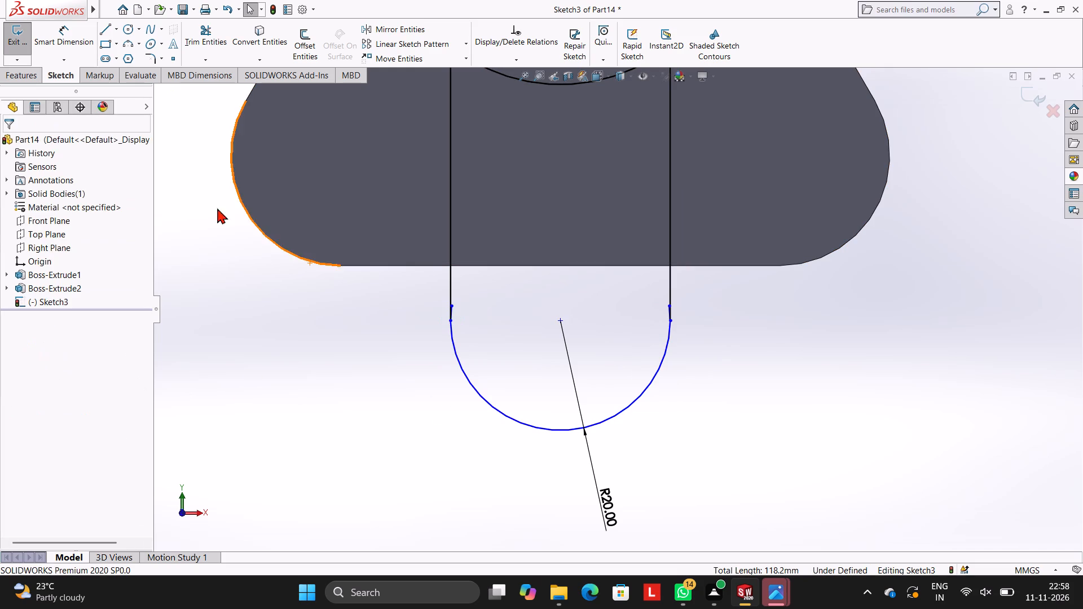
# Trim the leftover arc stubs extending past the side lines at both ends of the bottom arm's end arc.
pyautogui.click(199, 37)
pyautogui.scroll(-8, 429, 281)
pyautogui.scroll(-4, 512, 310)
pyautogui.click(472, 250)
pyautogui.scroll(6, 698, 356)
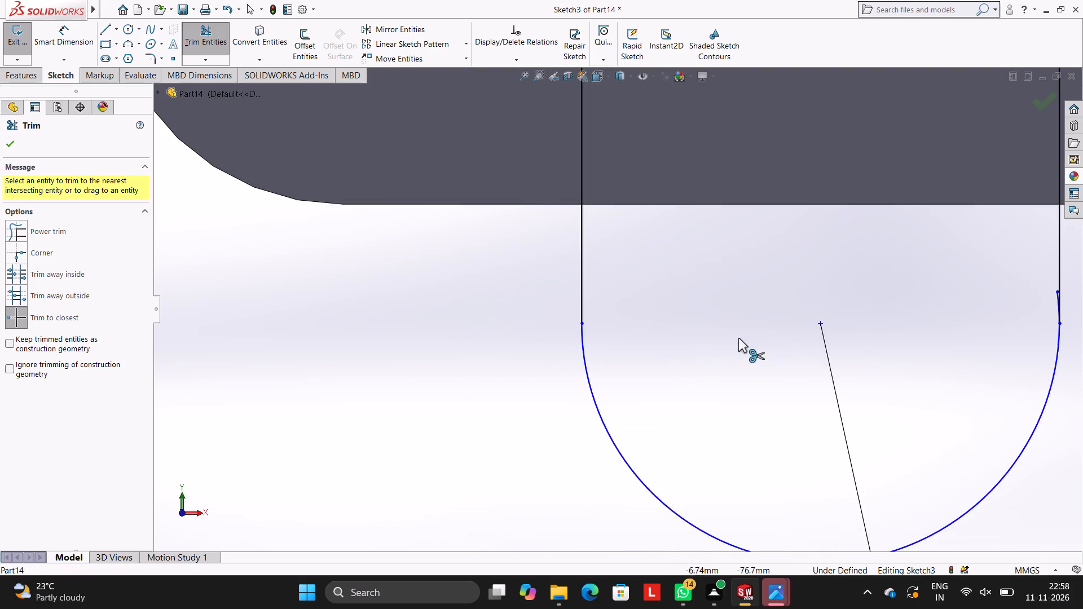
pyautogui.scroll(5, 738, 338)
pyautogui.scroll(-11, 965, 345)
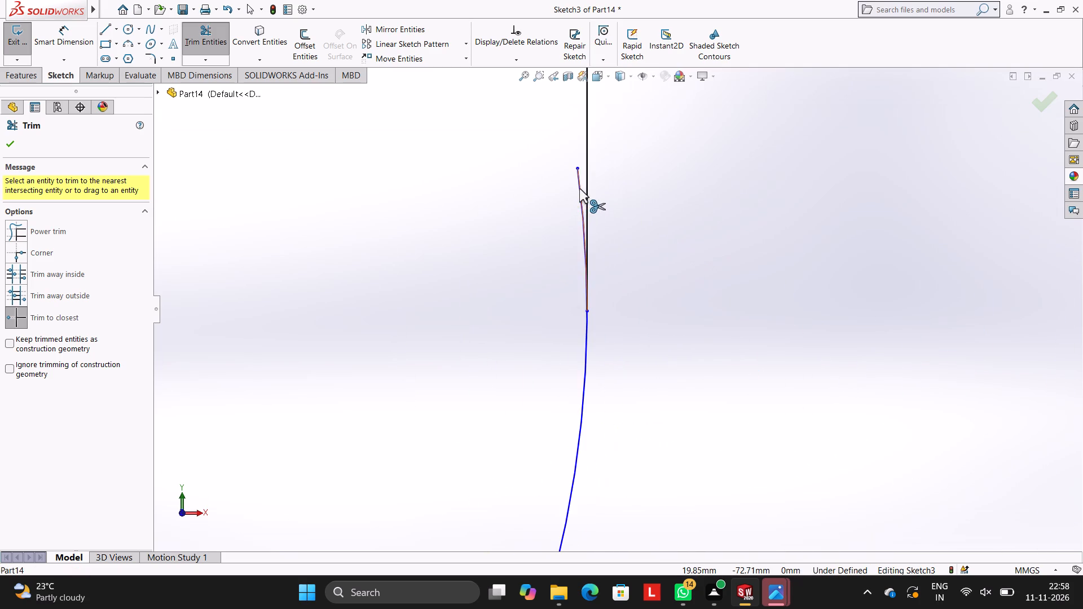
pyautogui.click(579, 188)
# Add a tangent relation between the right arm's upper side line and its rounded end arc.
pyautogui.scroll(20, 624, 223)
pyautogui.scroll(-2, 690, 198)
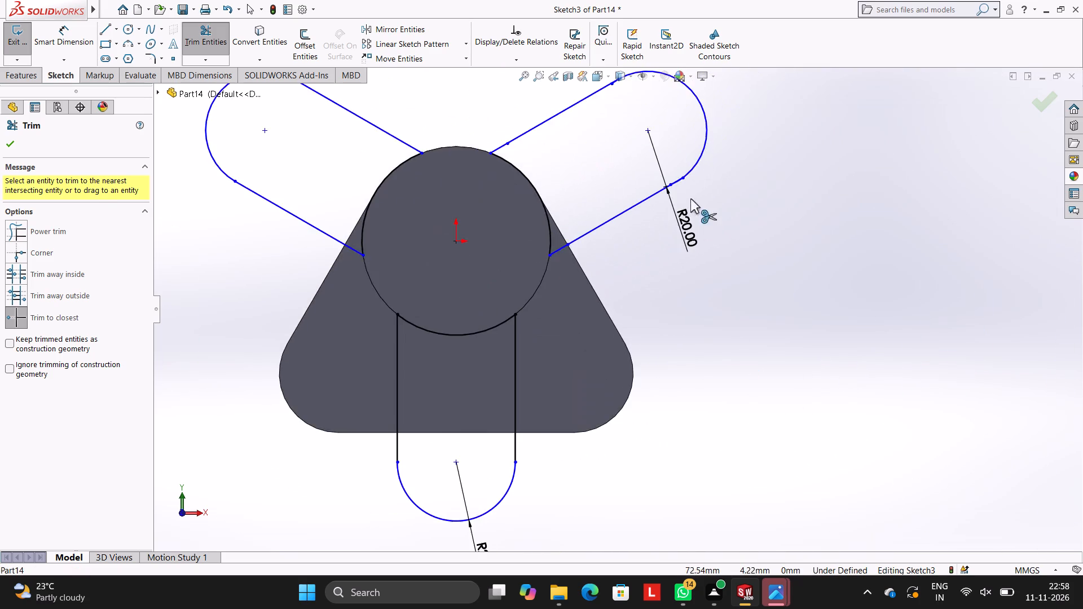
pyautogui.scroll(-9, 690, 198)
pyautogui.scroll(5, 685, 173)
pyautogui.scroll(-3, 708, 194)
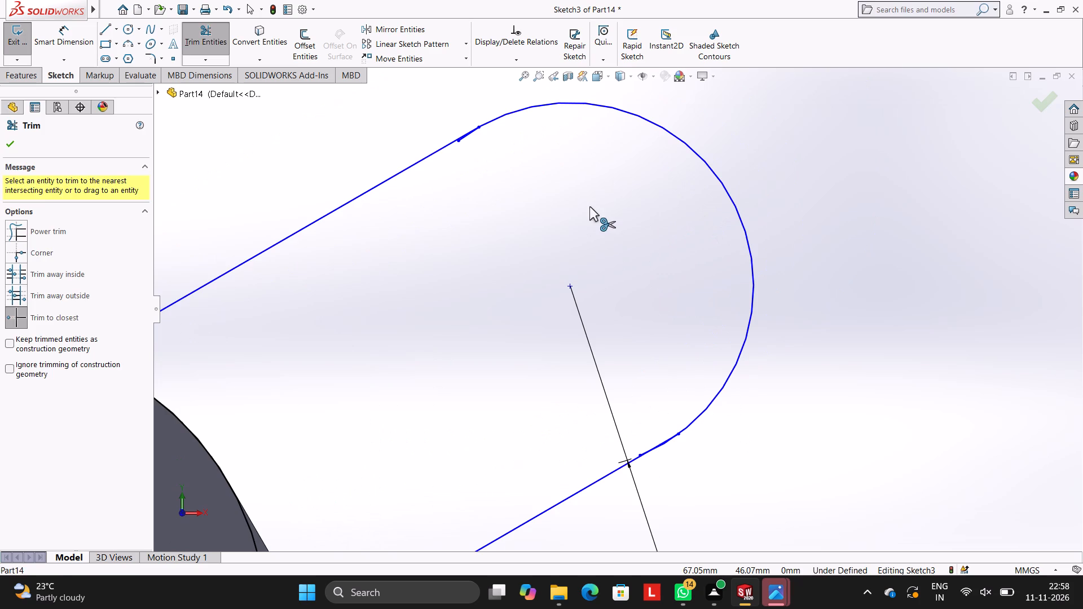
pyautogui.press('Escape')
pyautogui.click(432, 155)
pyautogui.keyDown('ctrl'); pyautogui.click(498, 118); pyautogui.keyUp('ctrl')
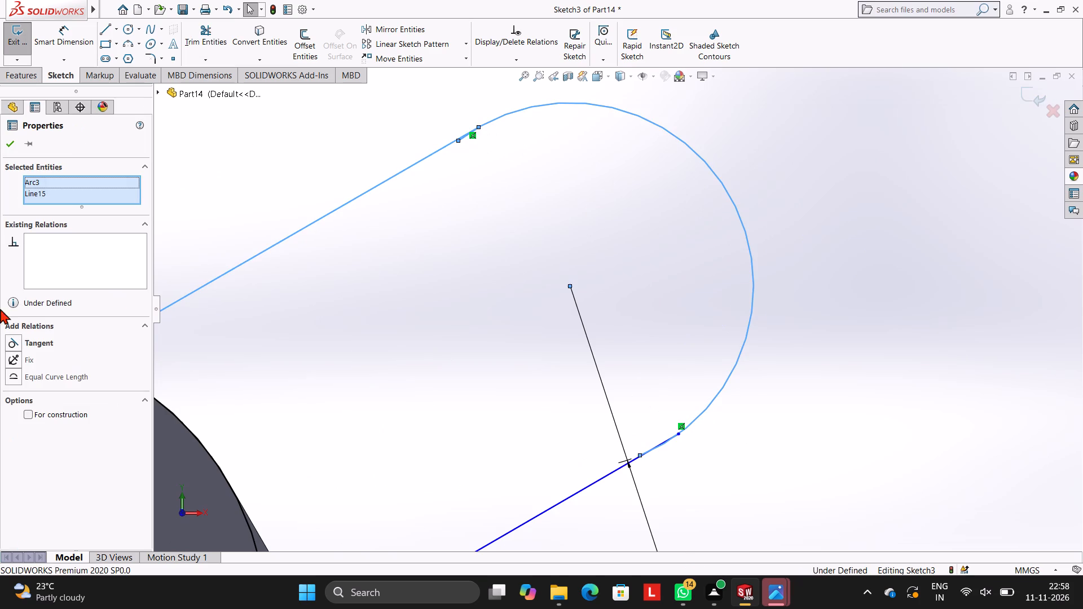
pyautogui.keyDown('ctrl'); pyautogui.click(38, 345); pyautogui.keyUp('ctrl')
pyautogui.press('Escape')
pyautogui.press('Escape')
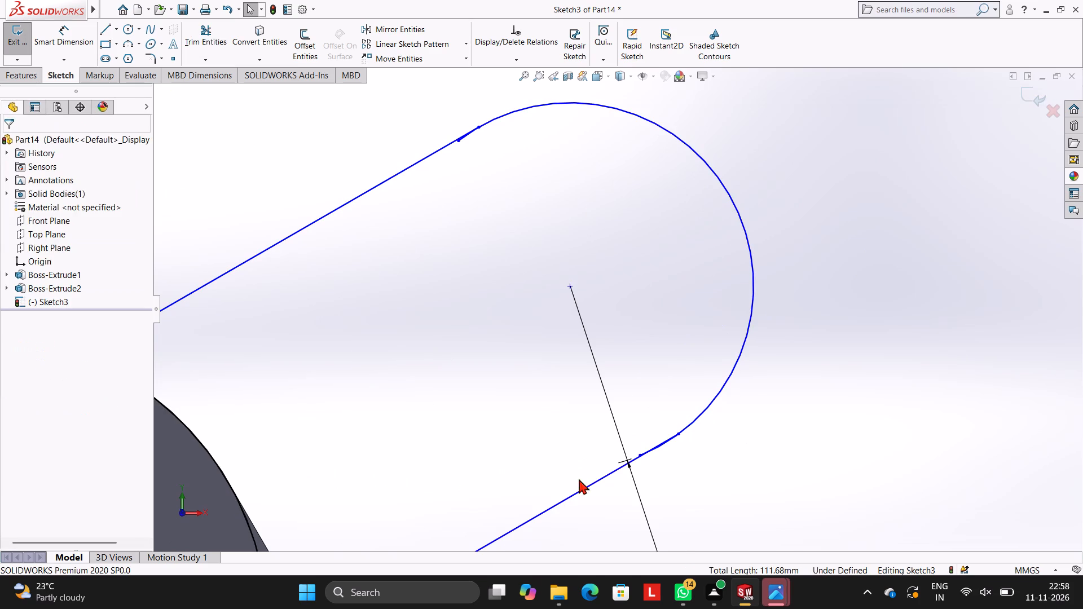
# Add a tangent relation between the right arm's lower side line and its rounded end arc.
pyautogui.click(695, 418)
pyautogui.keyDown('ctrl'); pyautogui.click(589, 486); pyautogui.keyUp('ctrl')
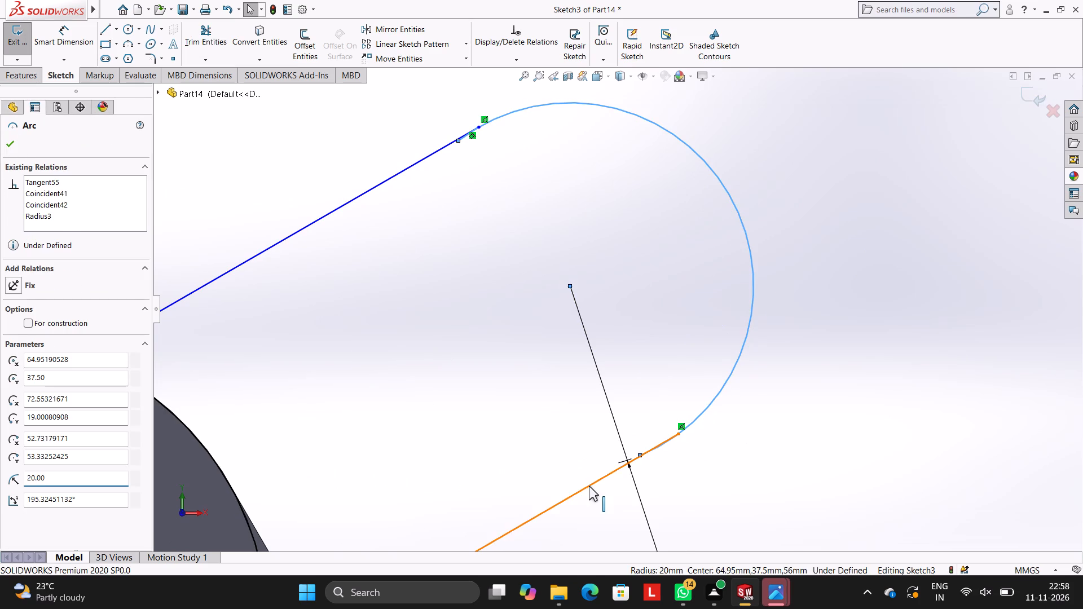
pyautogui.keyDown('ctrl'); pyautogui.click(47, 341); pyautogui.keyUp('ctrl')
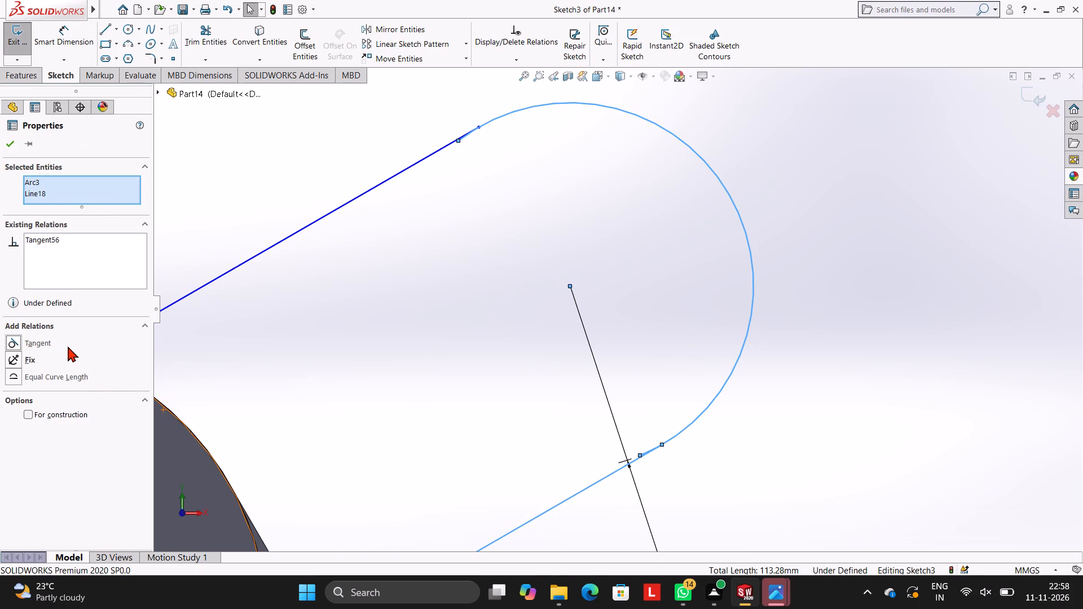
pyautogui.press('Escape')
pyautogui.press('Escape')
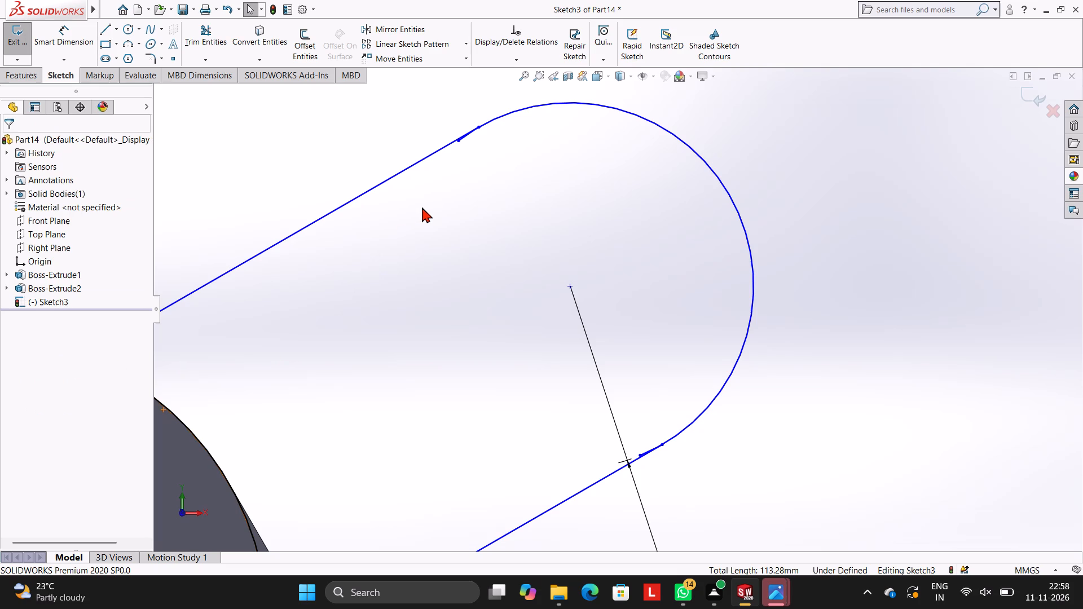
# Trim the leftover arc stubs past the upper and lower tangent points of the right arm's rounded end.
pyautogui.scroll(-4, 539, 186)
pyautogui.scroll(1, 526, 171)
pyautogui.scroll(2, 450, 135)
pyautogui.scroll(-3, 452, 140)
pyautogui.click(206, 41)
pyautogui.scroll(-5, 567, 328)
pyautogui.click(522, 192)
pyautogui.scroll(5, 590, 289)
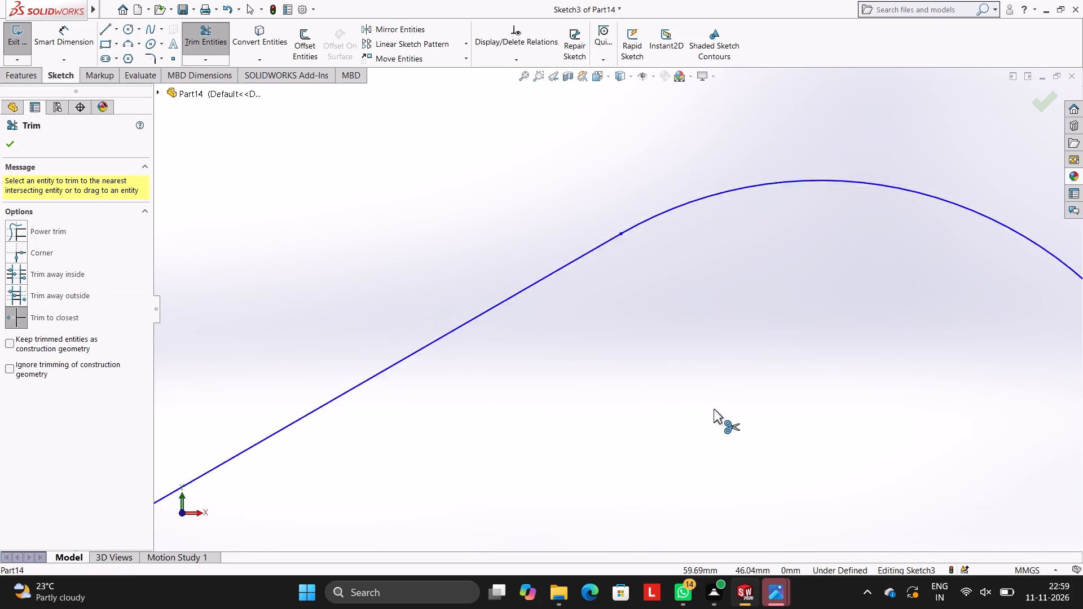
pyautogui.scroll(8, 714, 409)
pyautogui.scroll(-17, 756, 462)
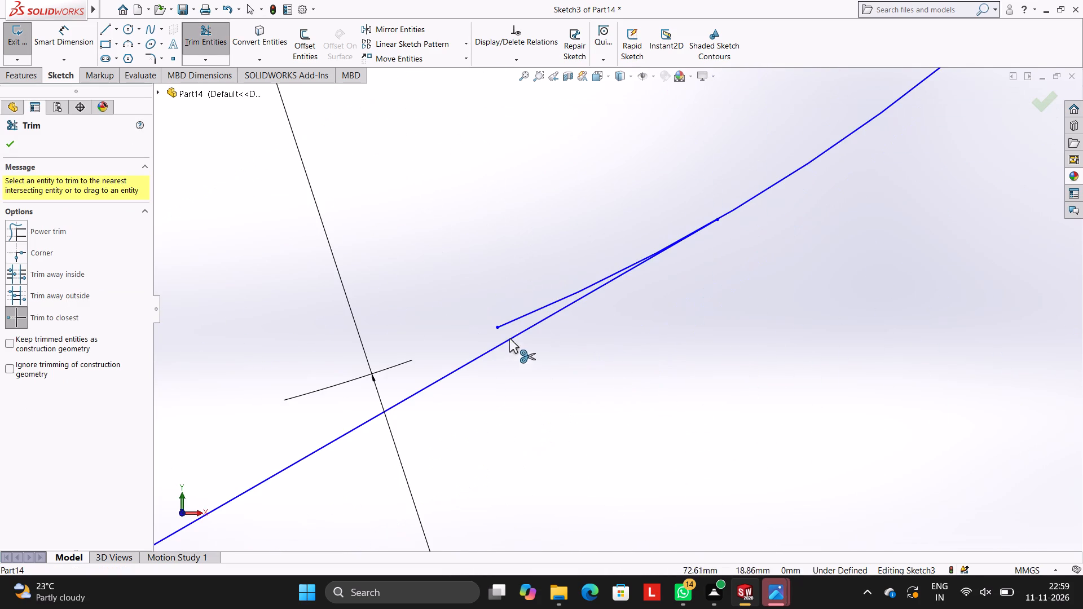
pyautogui.click(508, 320)
# Dimension the radius of the left arm's rounded end arc with Smart Dimension.
pyautogui.scroll(18, 523, 334)
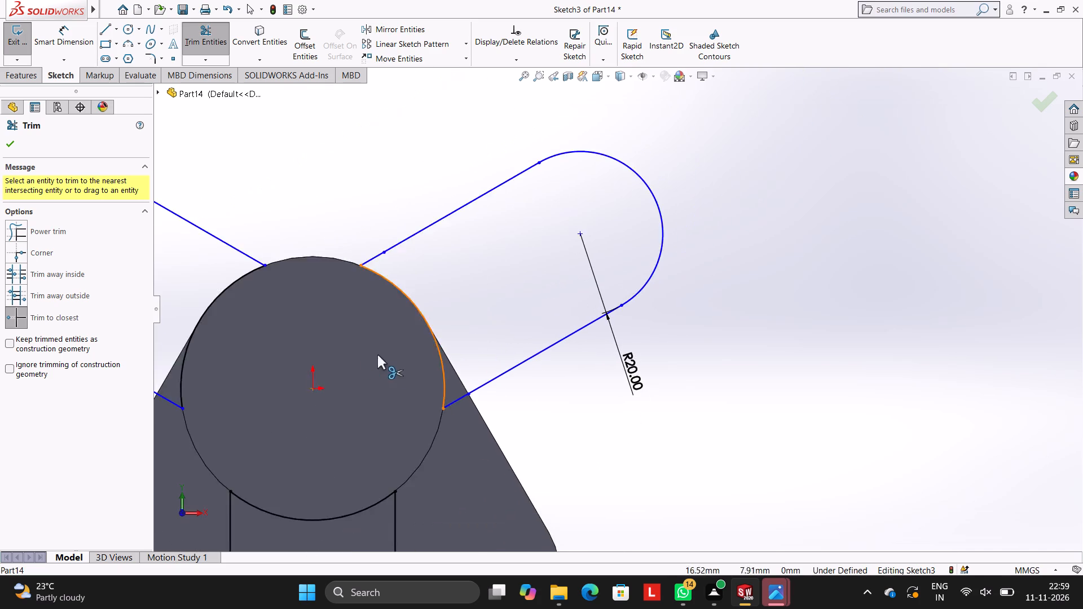
pyautogui.scroll(3, 377, 355)
pyautogui.scroll(2, 466, 375)
pyautogui.scroll(-1, 466, 375)
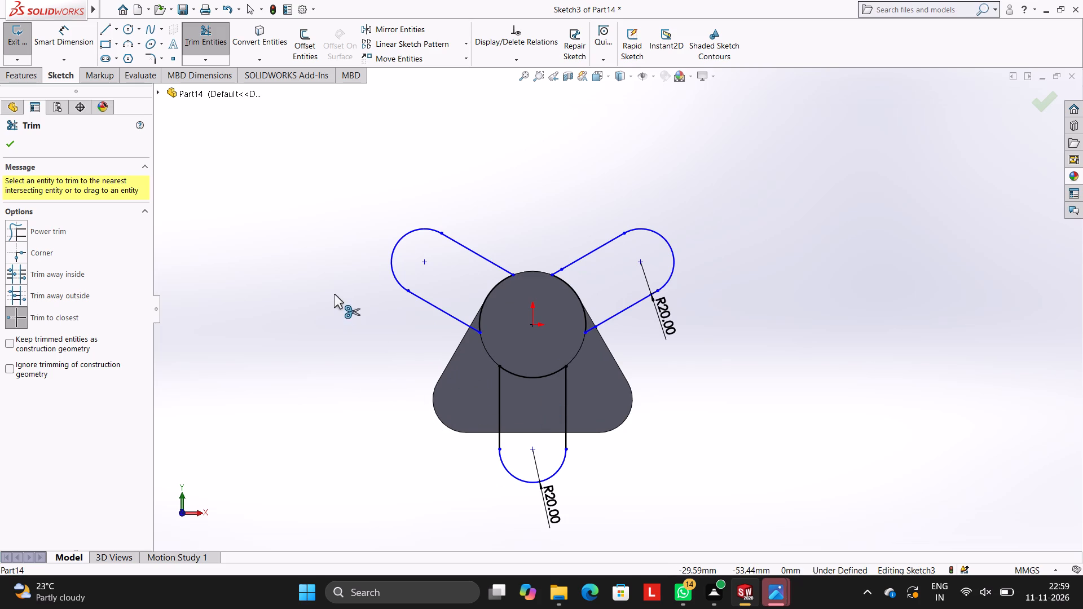
pyautogui.scroll(-2, 613, 359)
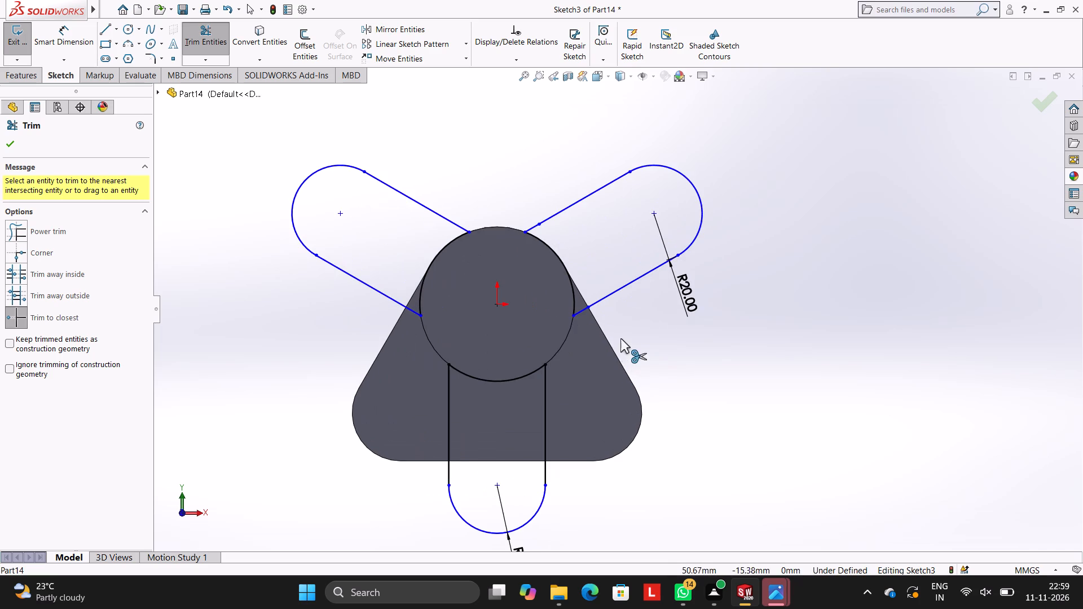
pyautogui.click(81, 45)
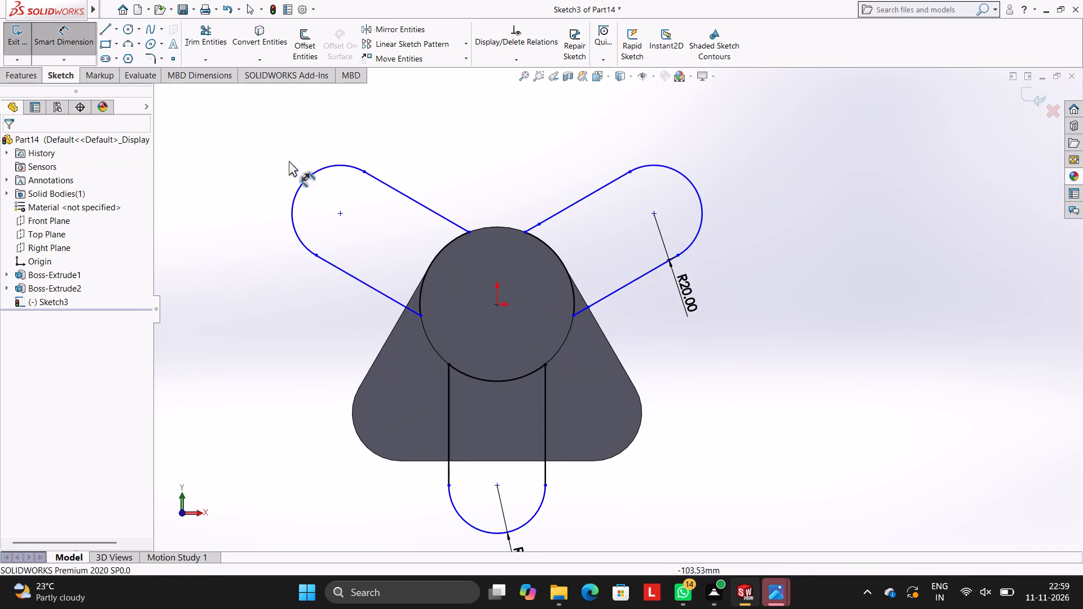
pyautogui.click(297, 191)
pyautogui.click(238, 151)
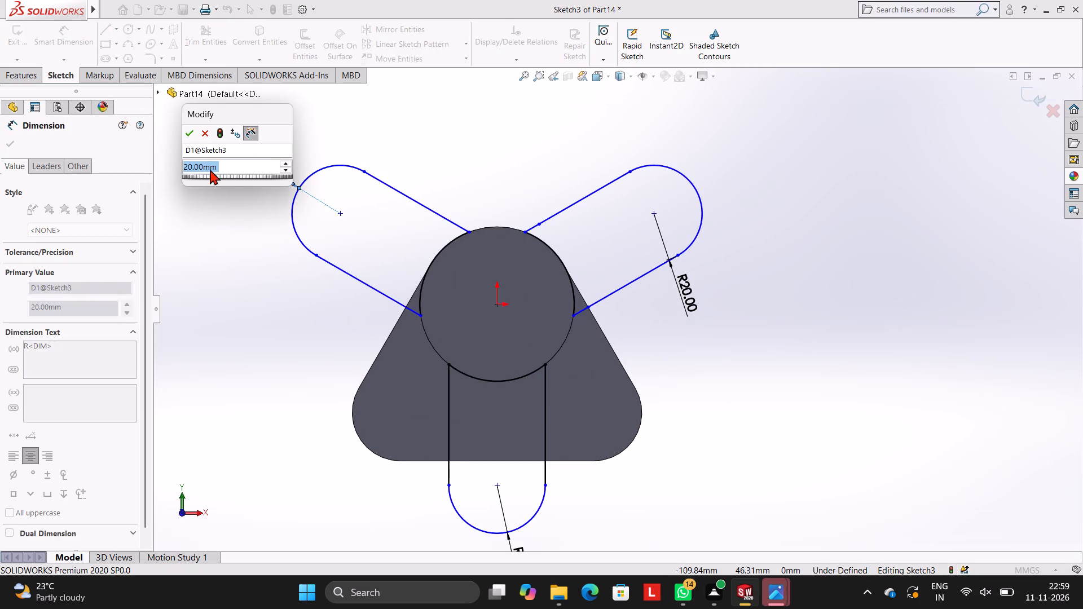
pyautogui.click(190, 129)
pyautogui.click(337, 134)
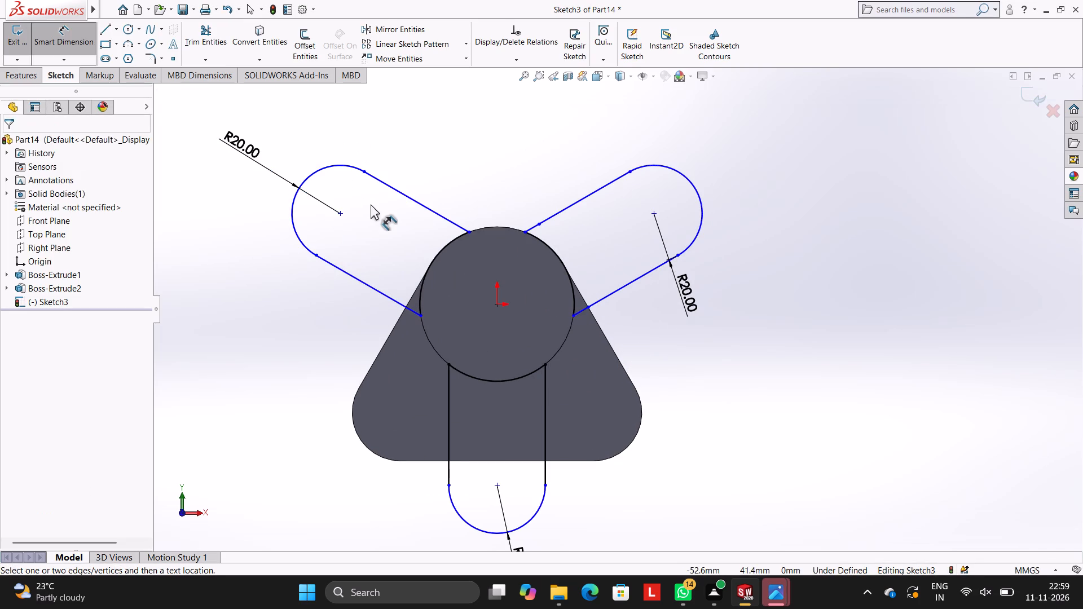
# Dimension the horizontal distance between the end arc centres of the left and right arms, placed above the sketch.
pyautogui.click(340, 213)
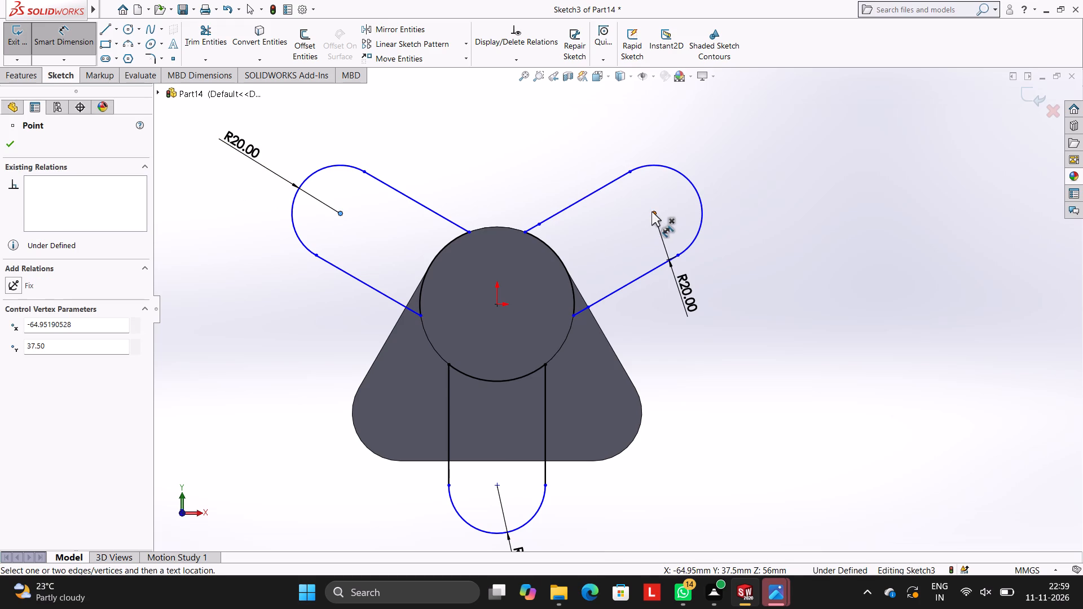
pyautogui.click(651, 211)
pyautogui.click(543, 115)
pyautogui.click(492, 98)
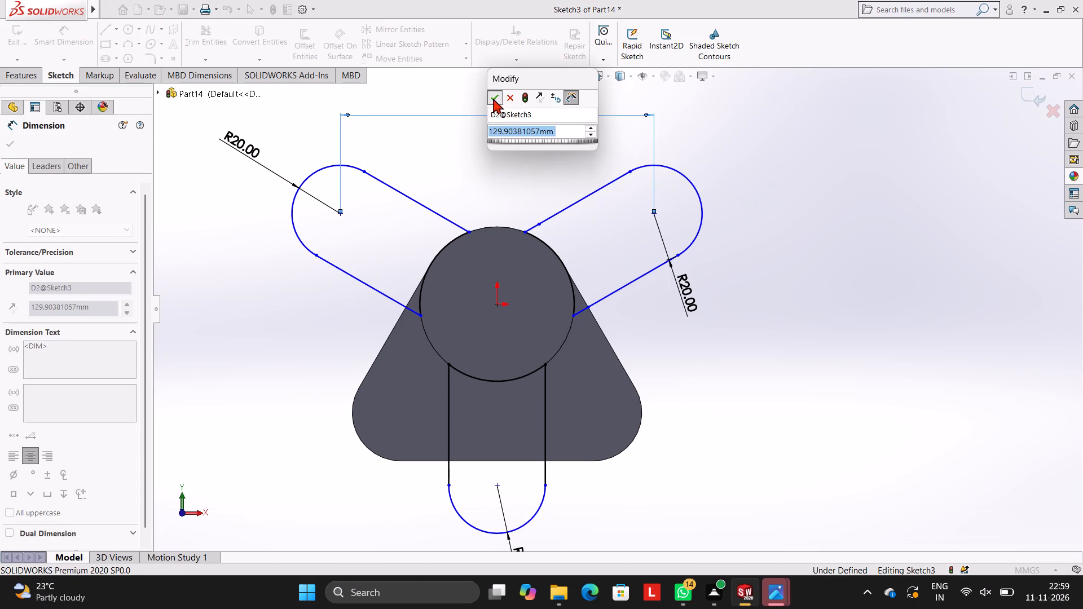
pyautogui.click(490, 120)
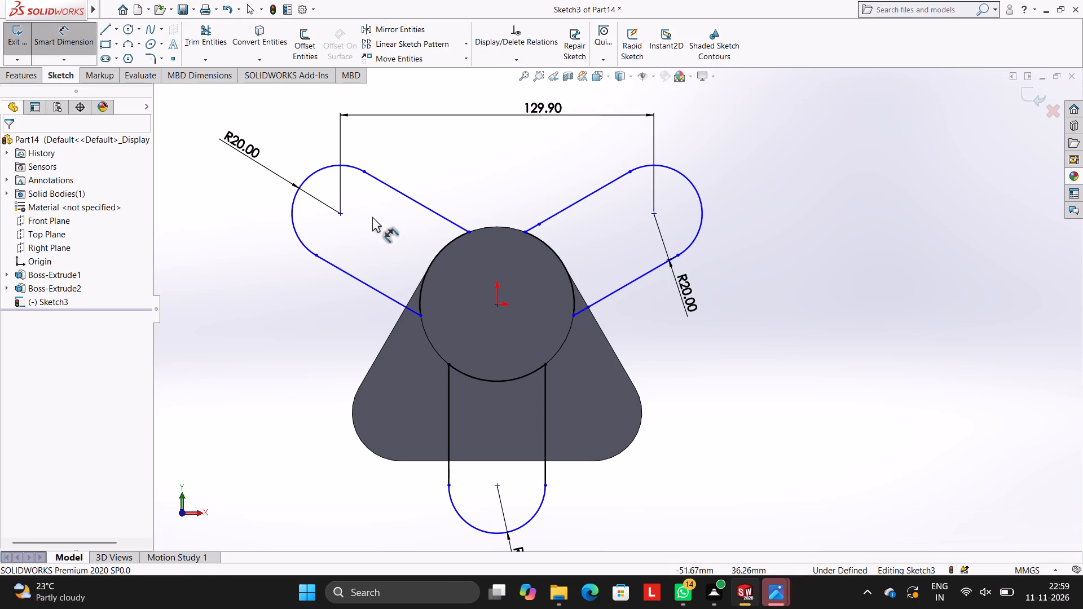
# Dimension the angle between the upper side lines of the left and right arms.
pyautogui.click(399, 191)
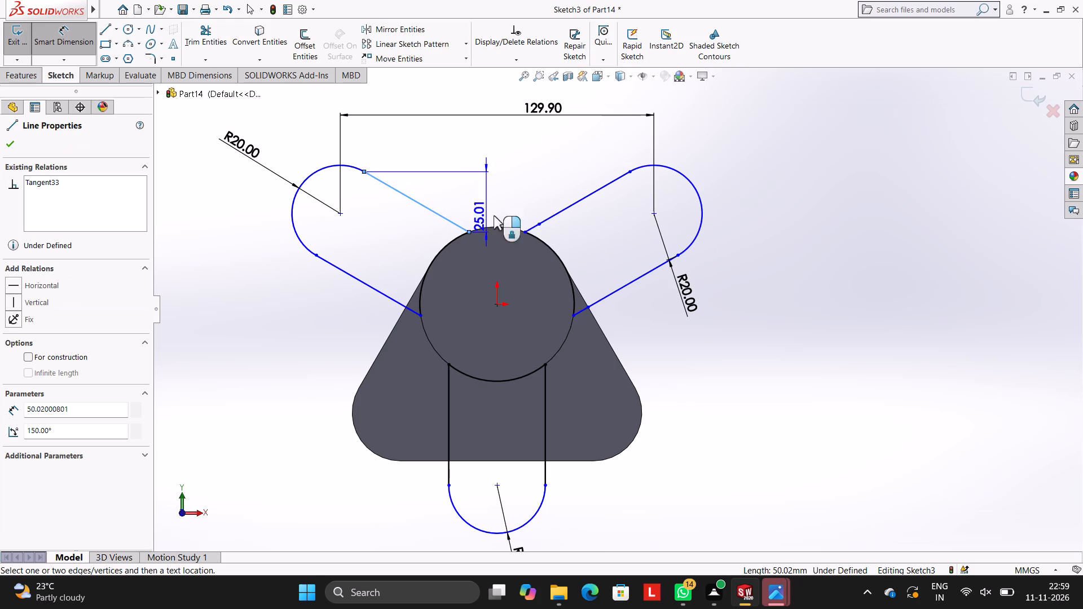
pyautogui.click(548, 218)
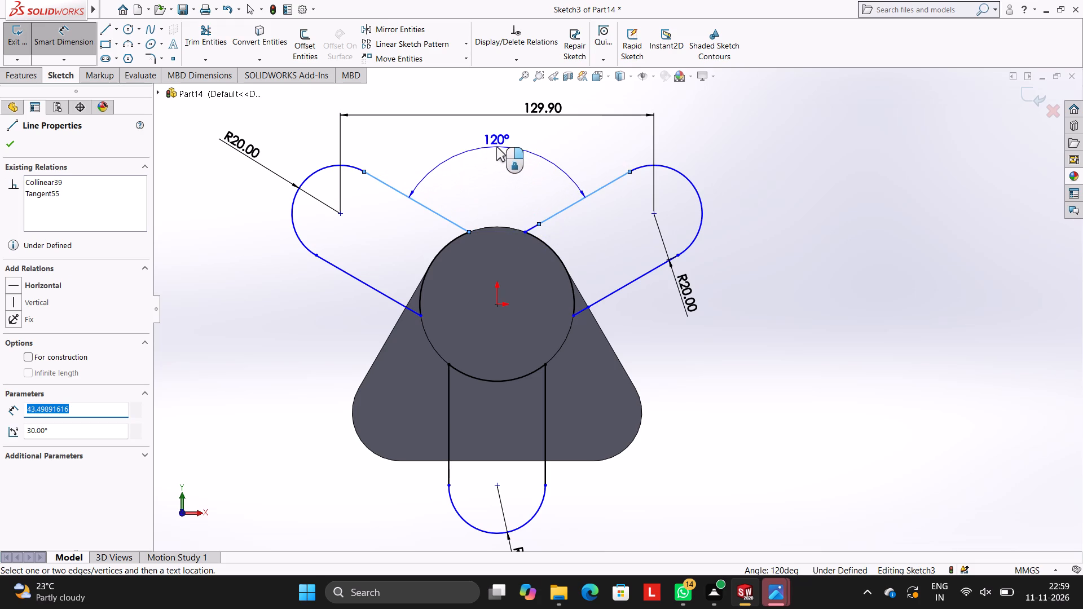
pyautogui.click(498, 147)
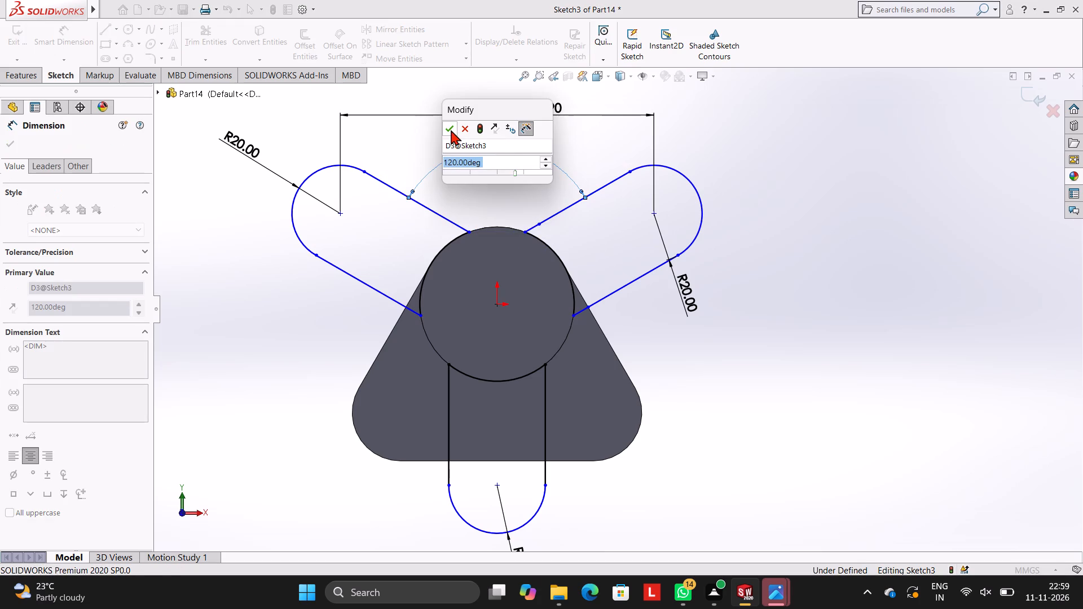
pyautogui.click(450, 129)
pyautogui.click(478, 164)
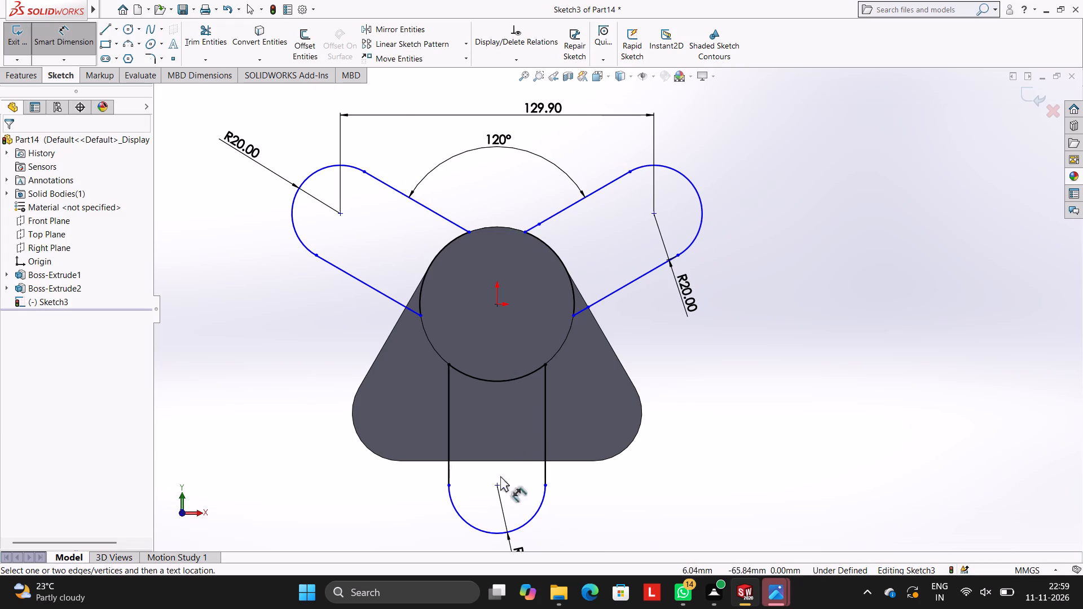
# Dimension the vertical distance from the origin to the bottom arm's end arc centre.
pyautogui.click(497, 484)
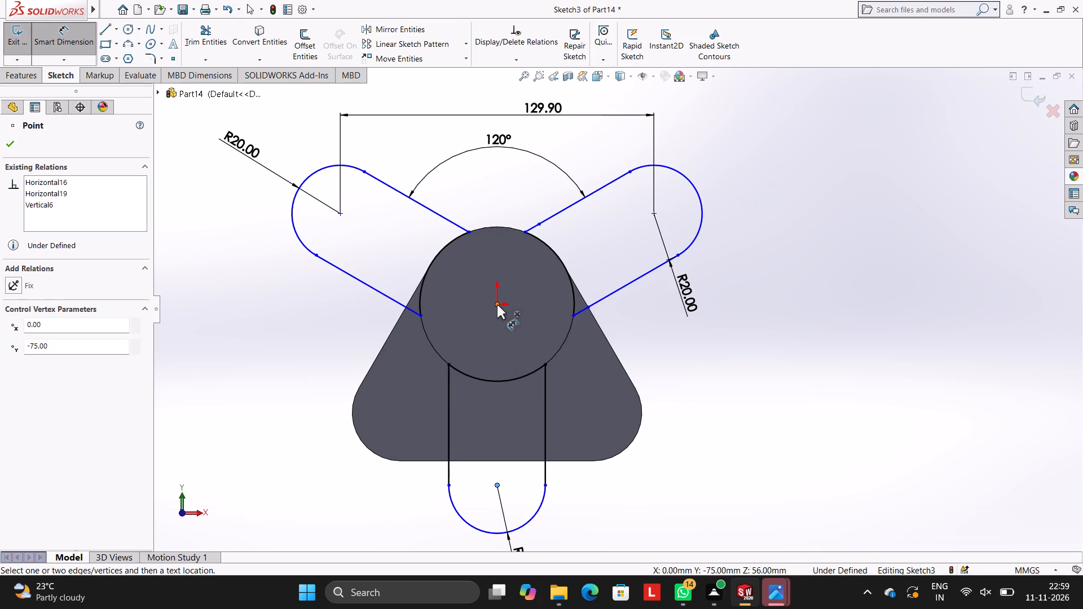
pyautogui.click(497, 304)
pyautogui.click(828, 311)
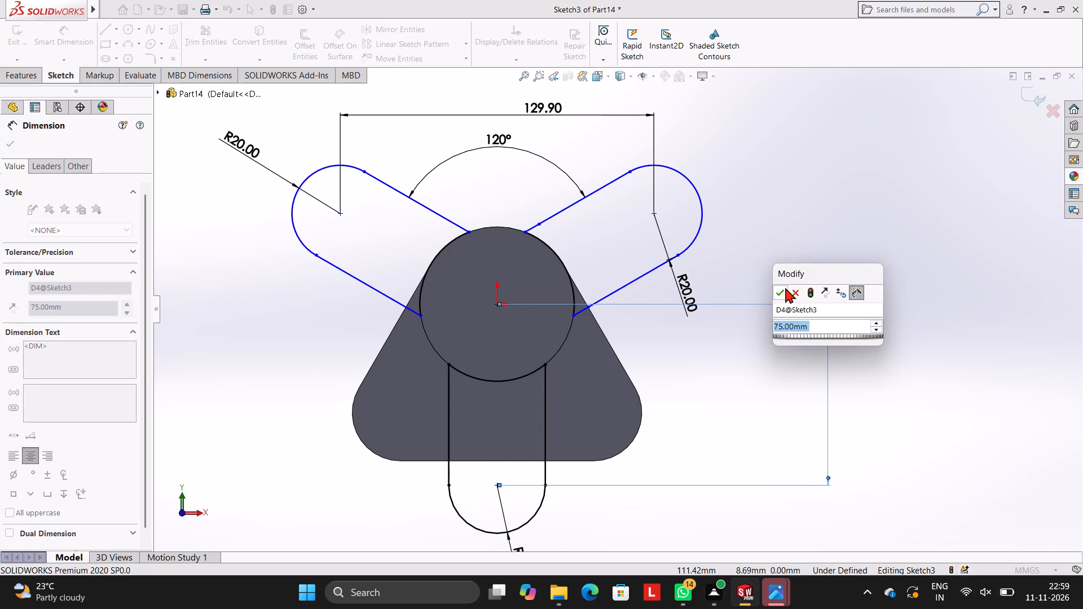
pyautogui.click(783, 289)
pyautogui.click(796, 224)
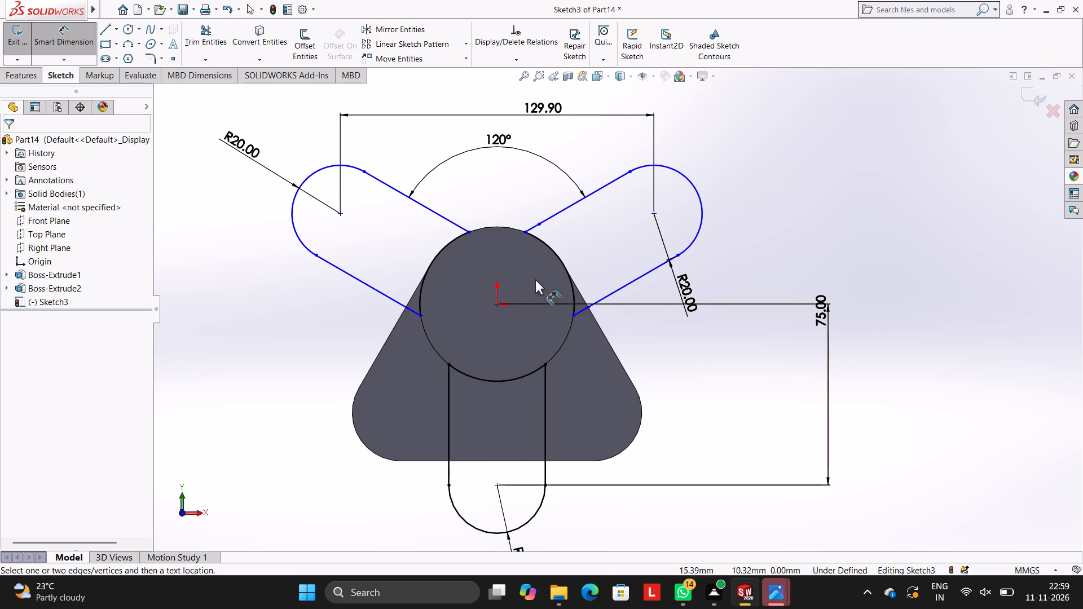
# Dimension the vertical distance from the origin to the left arm's end arc centre.
pyautogui.scroll(1, 535, 279)
pyautogui.scroll(-3, 536, 279)
pyautogui.scroll(2, 488, 332)
pyautogui.scroll(-1, 488, 321)
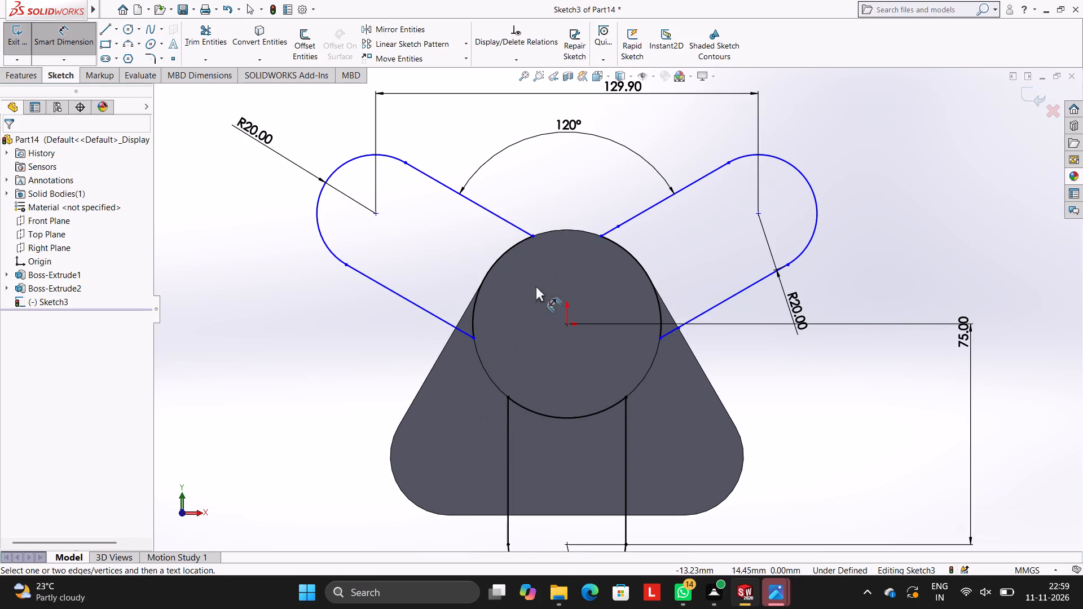
pyautogui.click(567, 323)
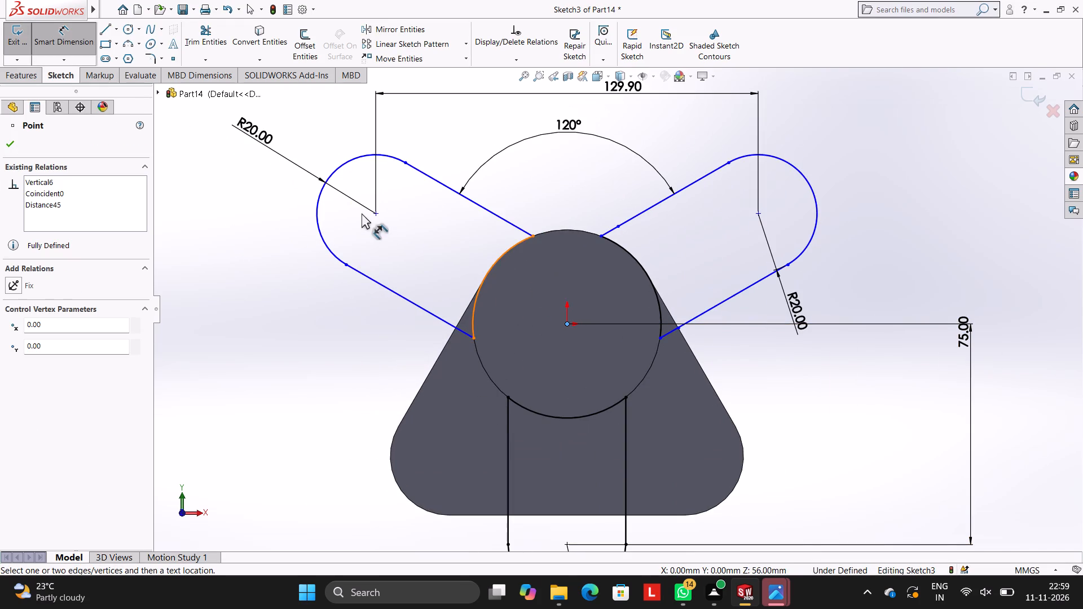
pyautogui.click(376, 212)
pyautogui.click(246, 237)
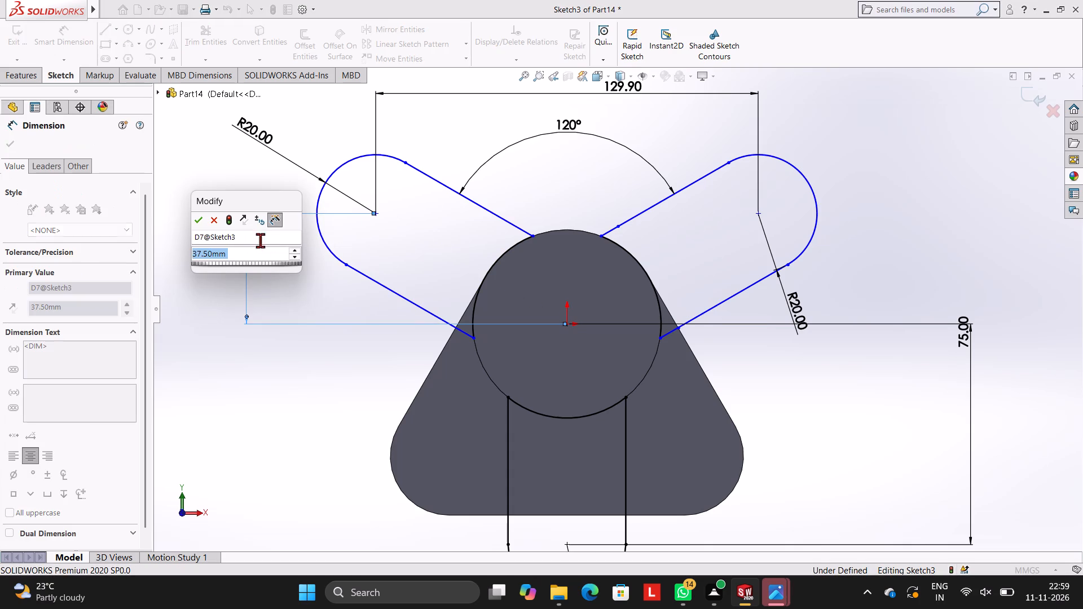
pyautogui.click(200, 222)
pyautogui.click(275, 388)
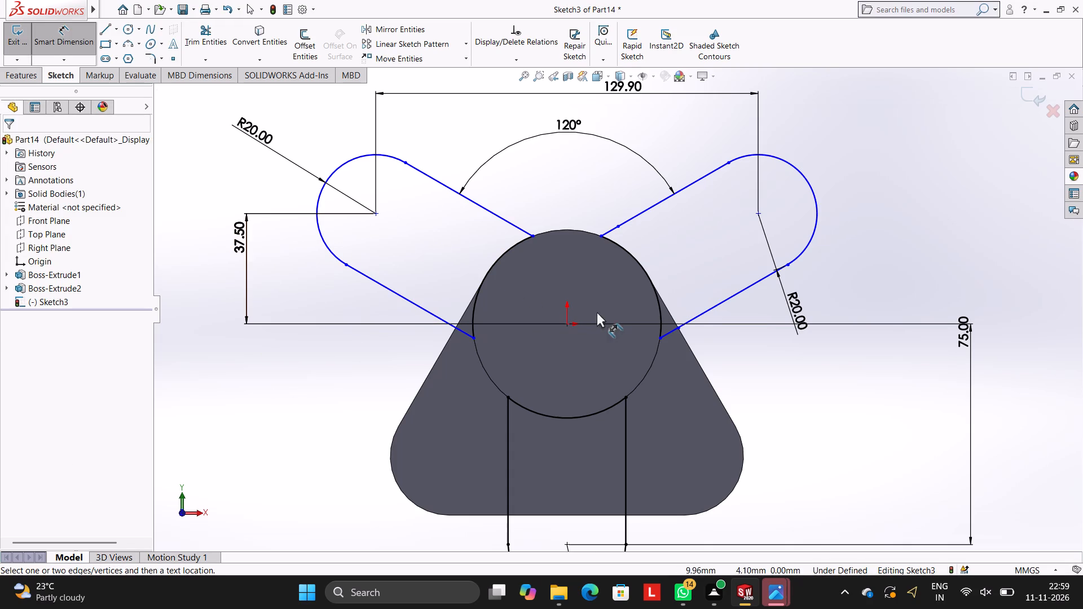
# Dimension the horizontal distance from the origin to the right arm's end arc centre, placed above the sketch.
pyautogui.click(569, 324)
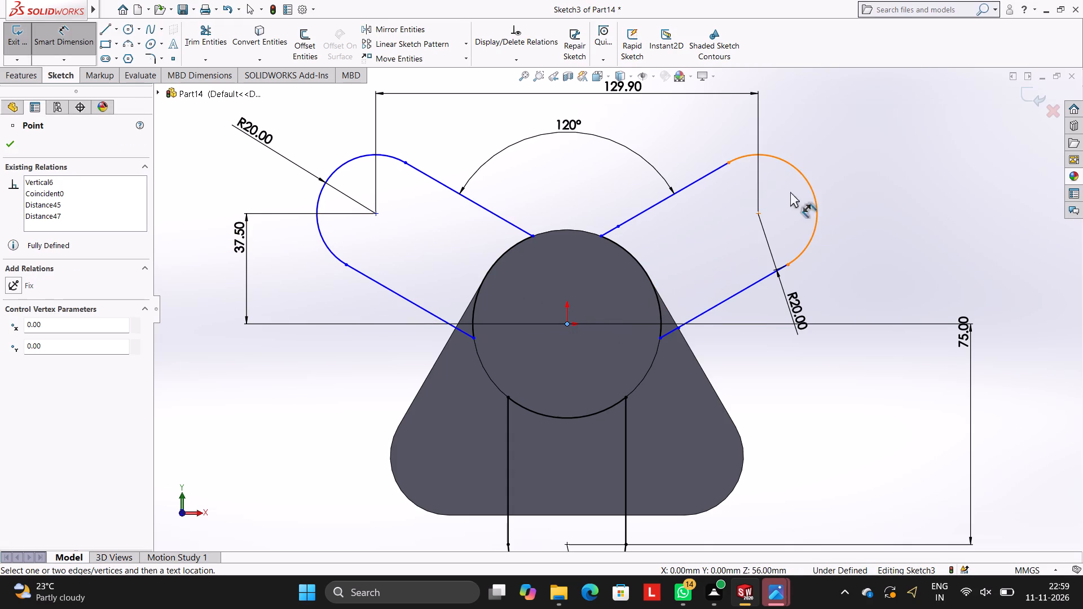
pyautogui.click(761, 210)
pyautogui.click(685, 131)
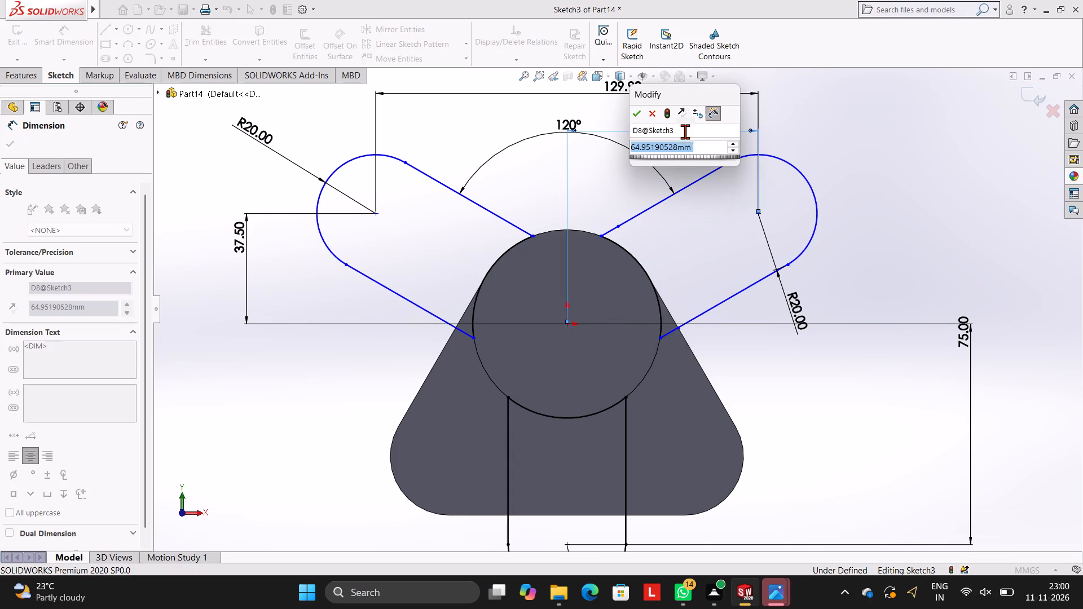
pyautogui.click(637, 110)
pyautogui.click(689, 214)
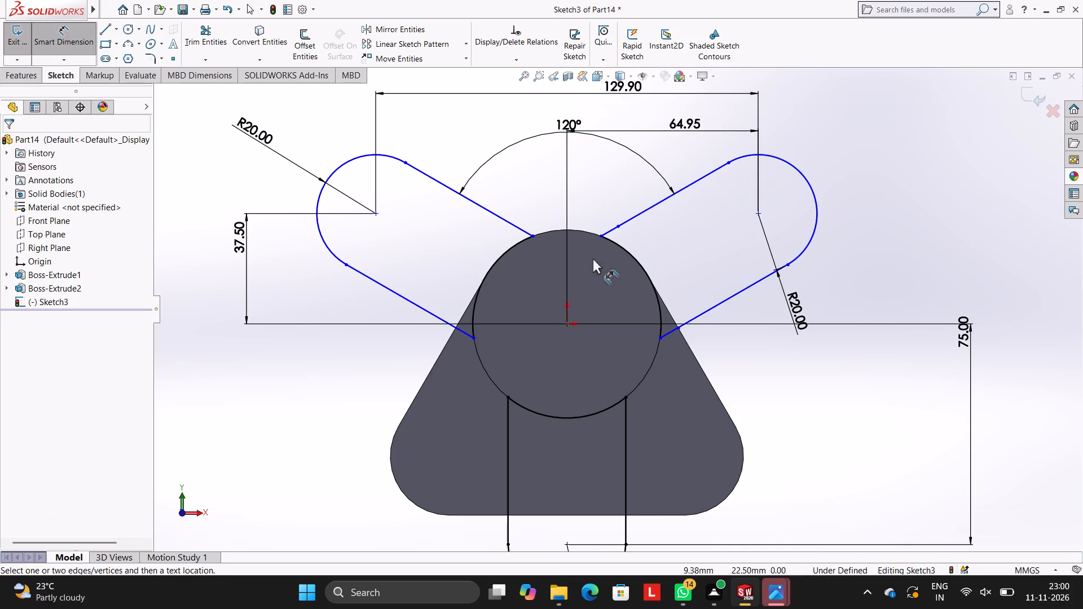
# Dimension the horizontal distance from the origin to the left arm's end arc centre, placed above the sketch.
pyautogui.scroll(1, 521, 250)
pyautogui.scroll(-2, 521, 250)
pyautogui.click(380, 228)
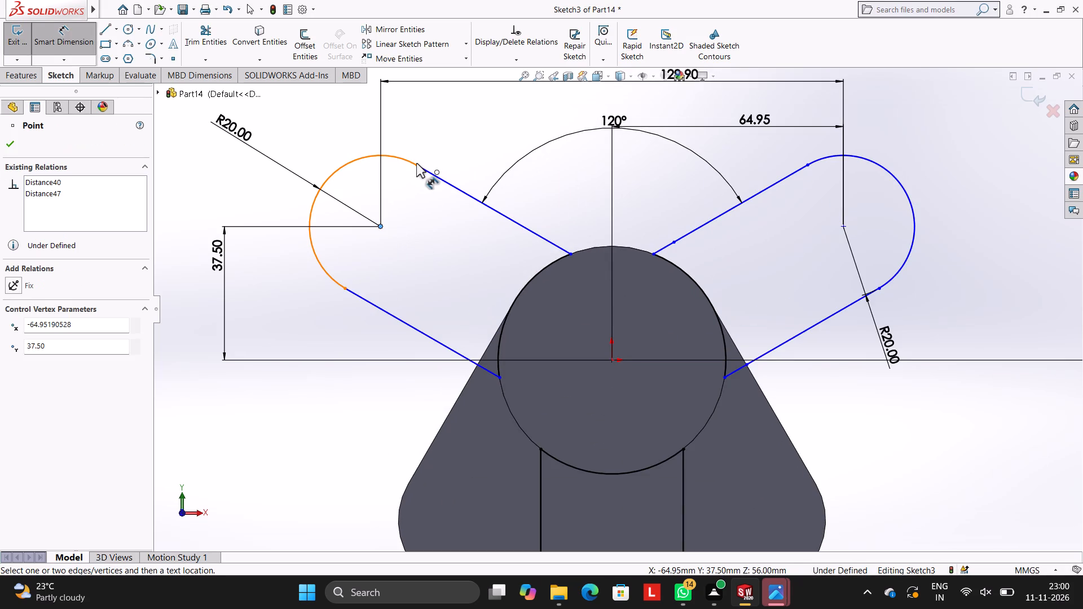
pyautogui.scroll(3, 510, 315)
pyautogui.scroll(-4, 486, 251)
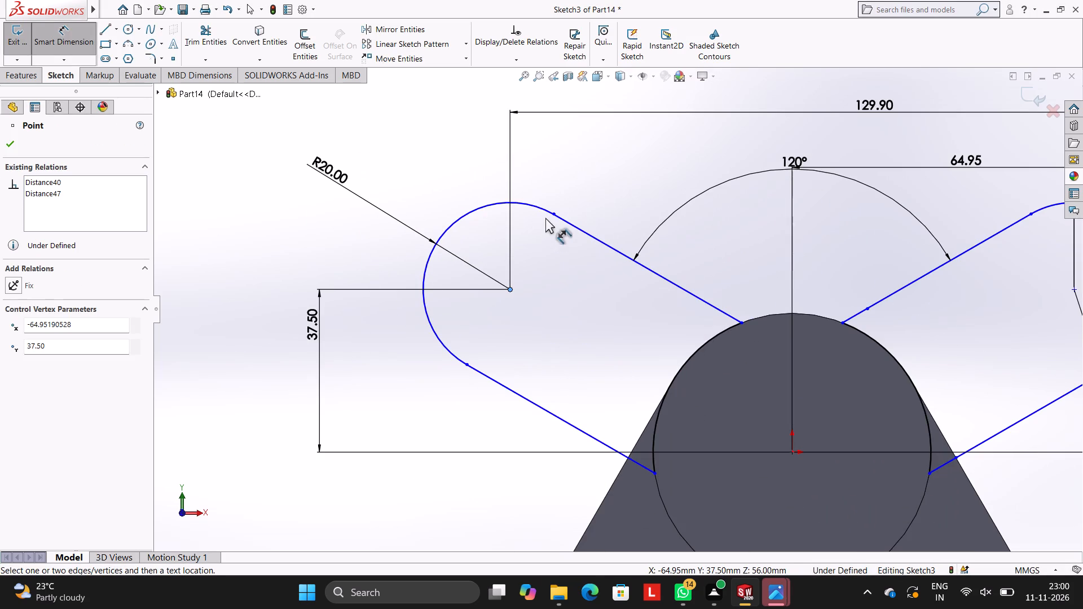
pyautogui.click(549, 215)
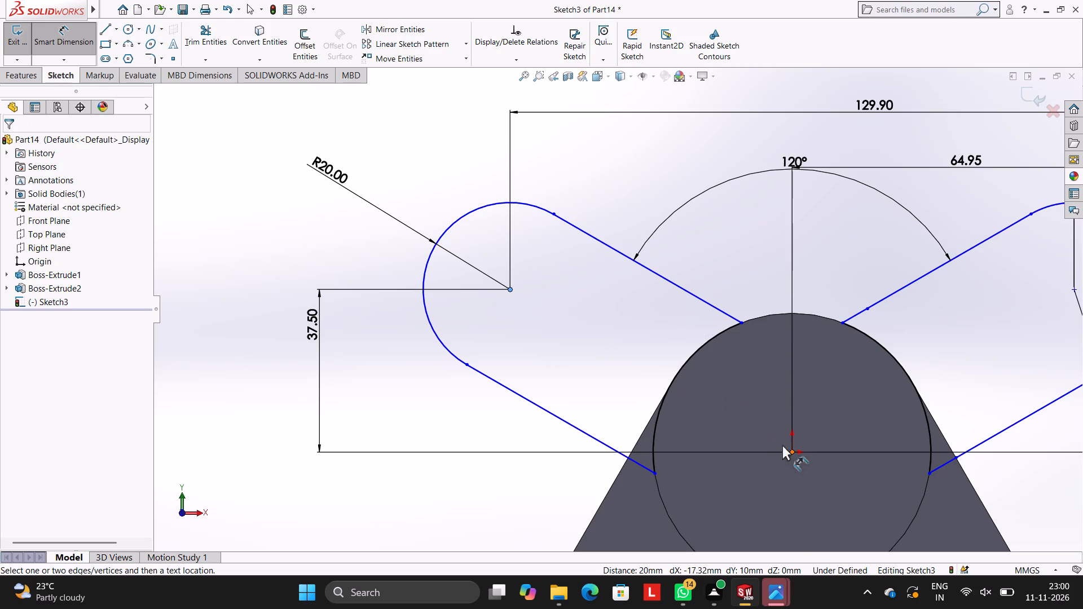
pyautogui.click(793, 450)
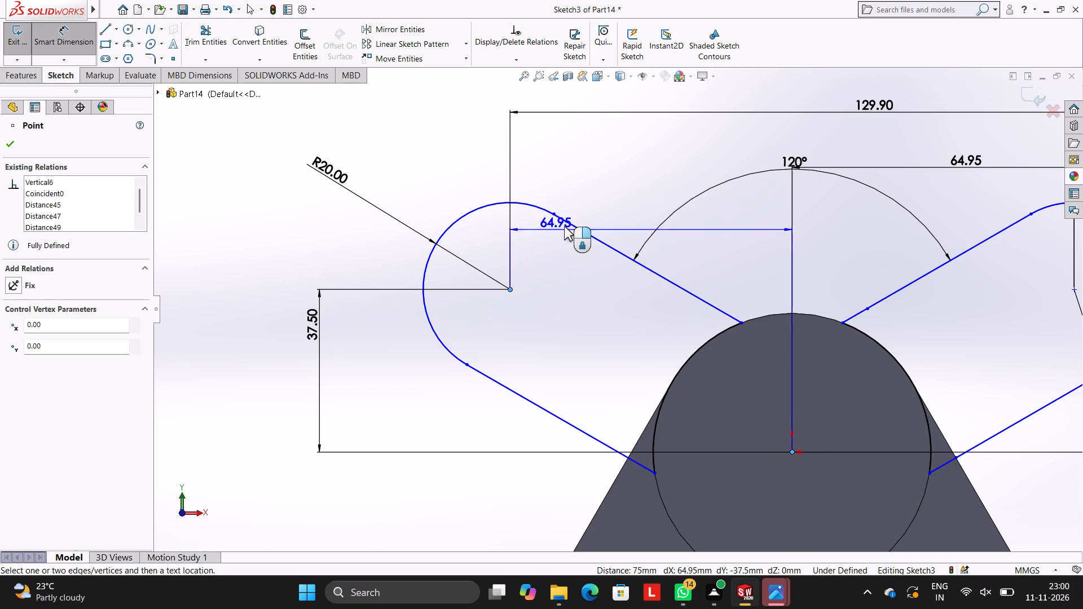
pyautogui.click(598, 139)
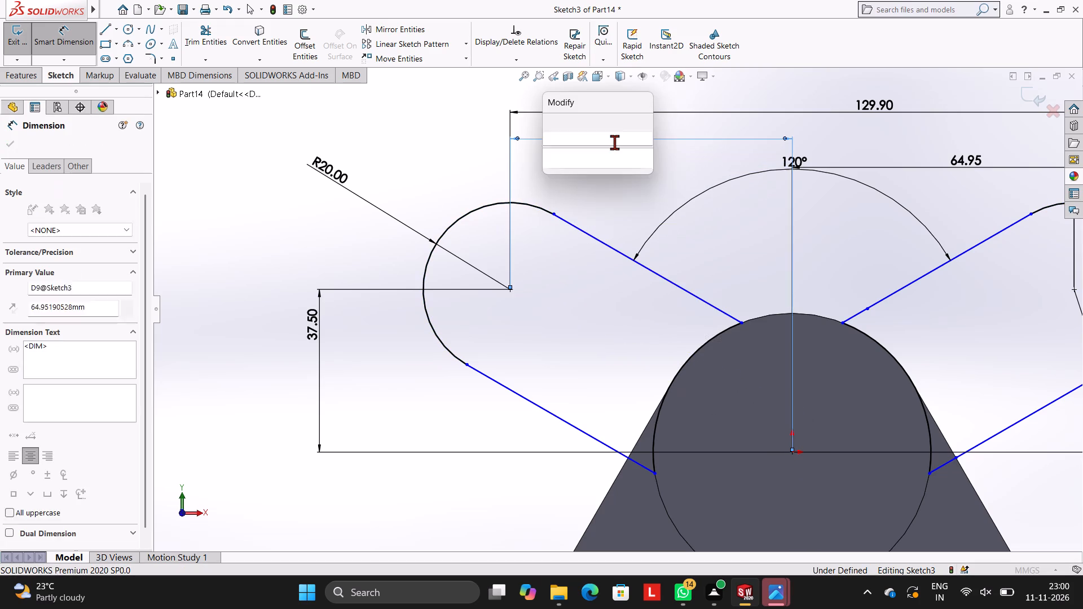
pyautogui.click(548, 123)
pyautogui.click(547, 270)
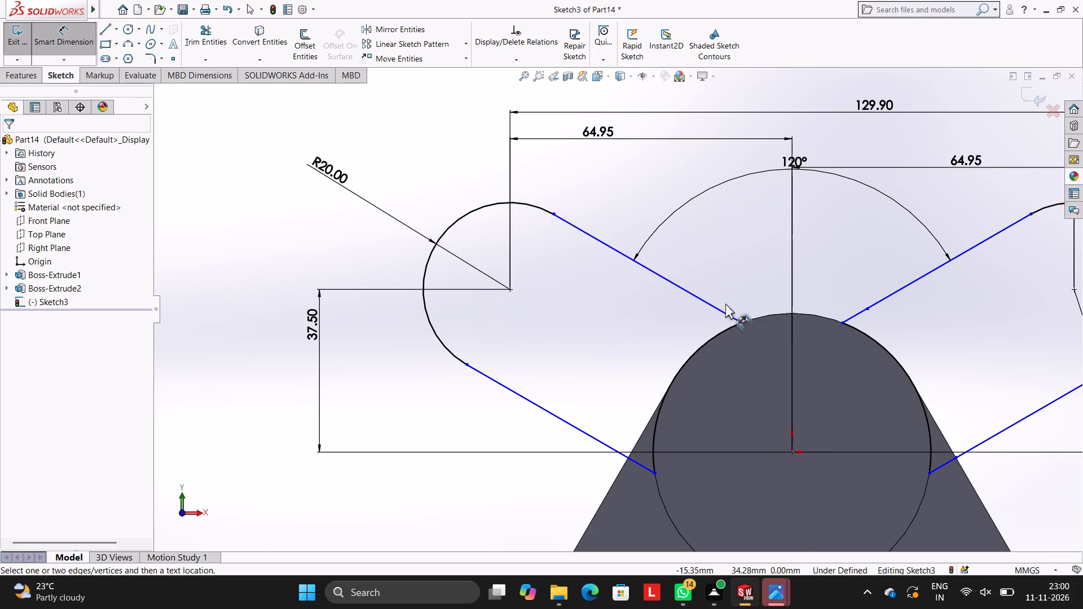
# Dimension the horizontal distance between the two endpoints of the left arm's upper side line.
pyautogui.scroll(2, 725, 303)
pyautogui.scroll(-1, 723, 302)
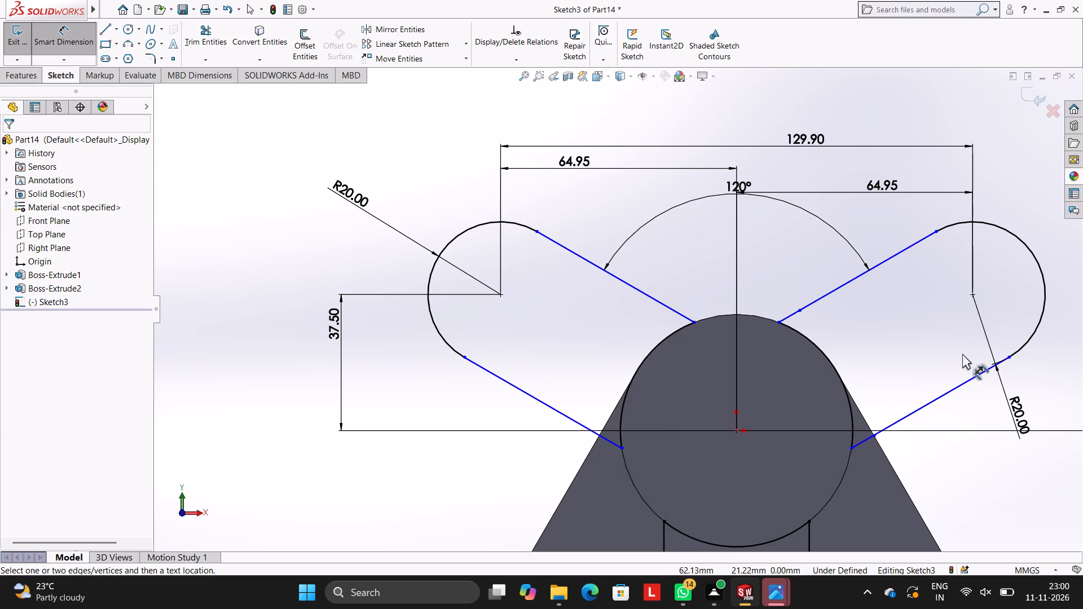
pyautogui.scroll(1, 962, 354)
pyautogui.scroll(-1, 965, 348)
pyautogui.scroll(1, 736, 348)
pyautogui.scroll(-1, 735, 348)
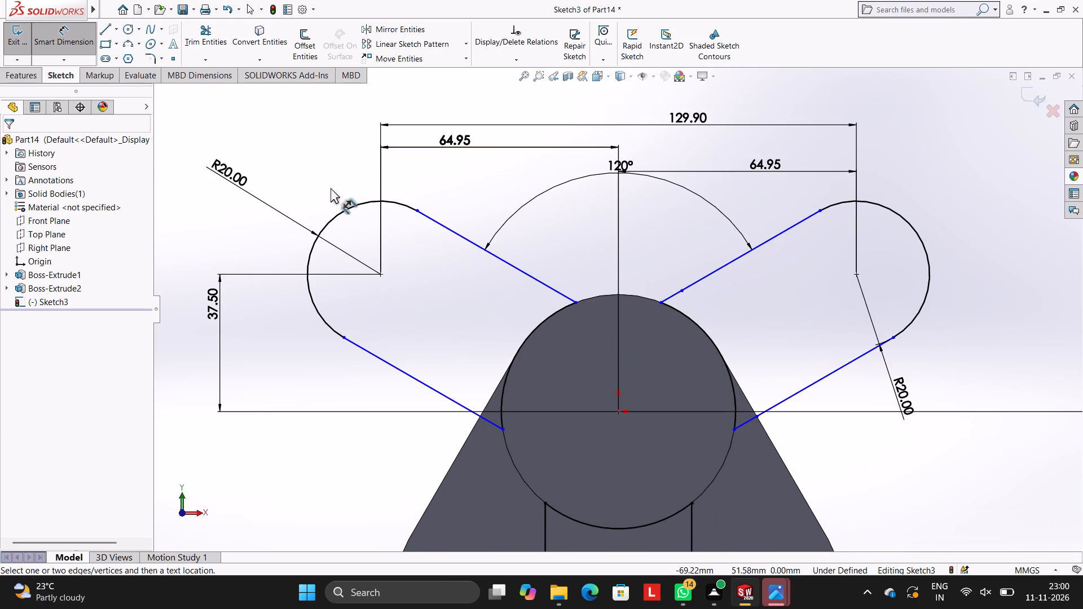
pyautogui.click(416, 212)
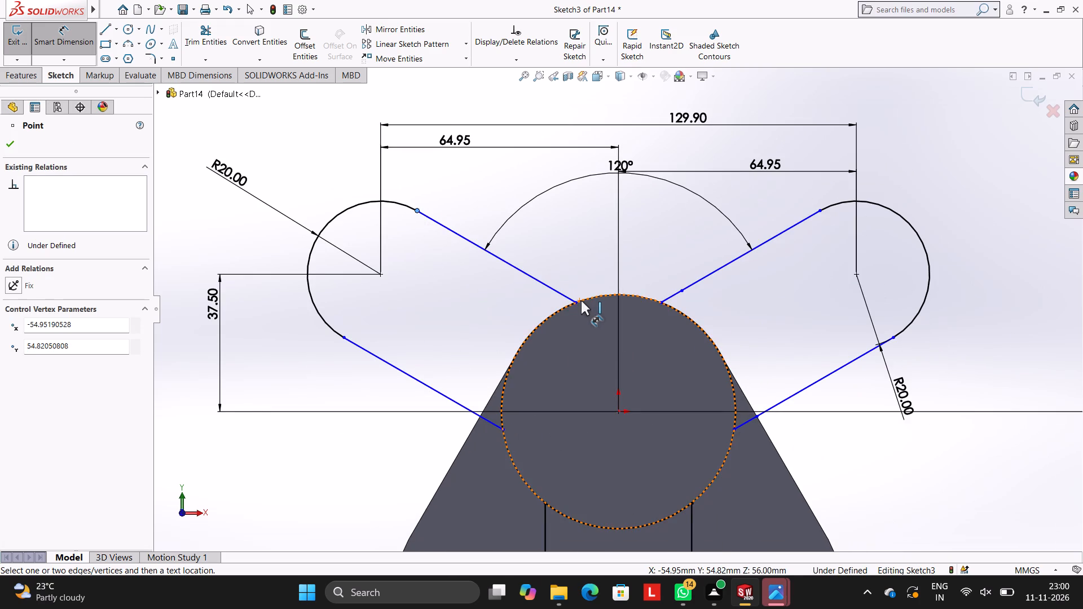
pyautogui.click(578, 302)
pyautogui.click(539, 185)
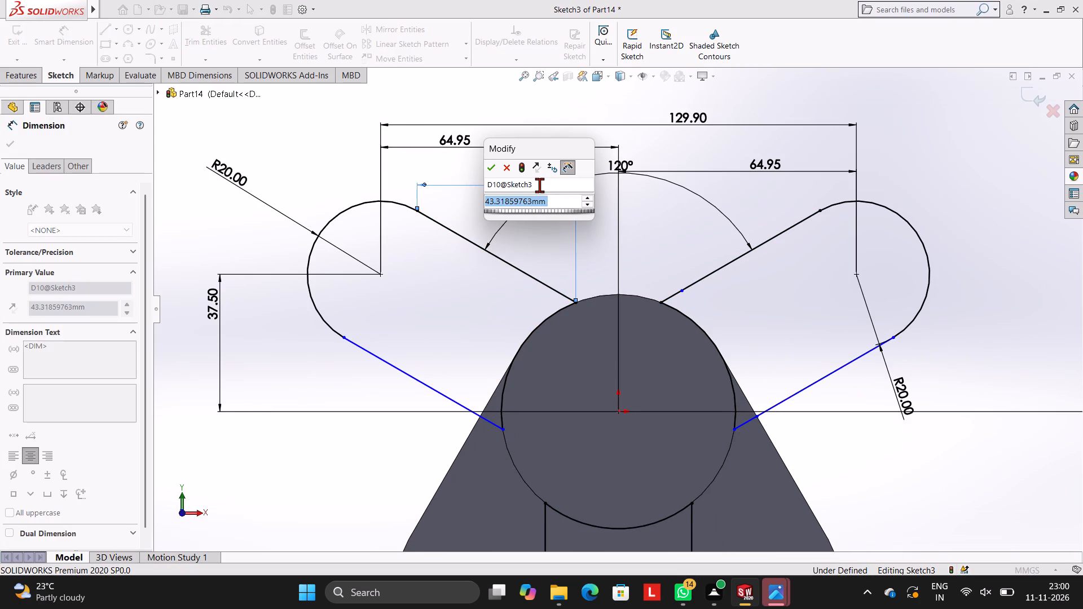
pyautogui.click(488, 167)
pyautogui.click(555, 233)
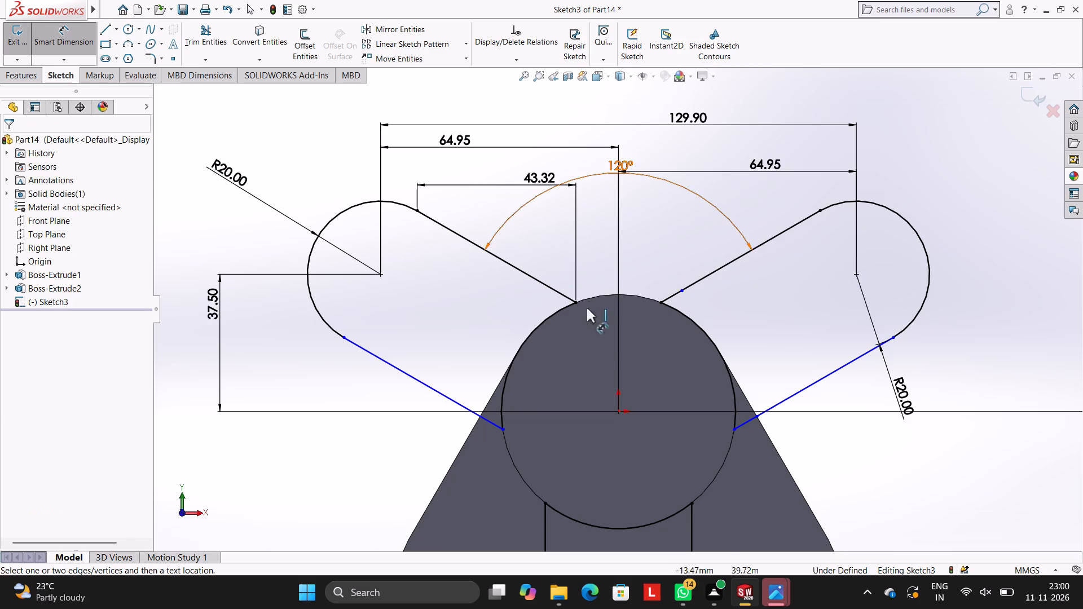
# Dimension the horizontal distance between the two endpoints of the left arm's lower side line.
pyautogui.click(344, 339)
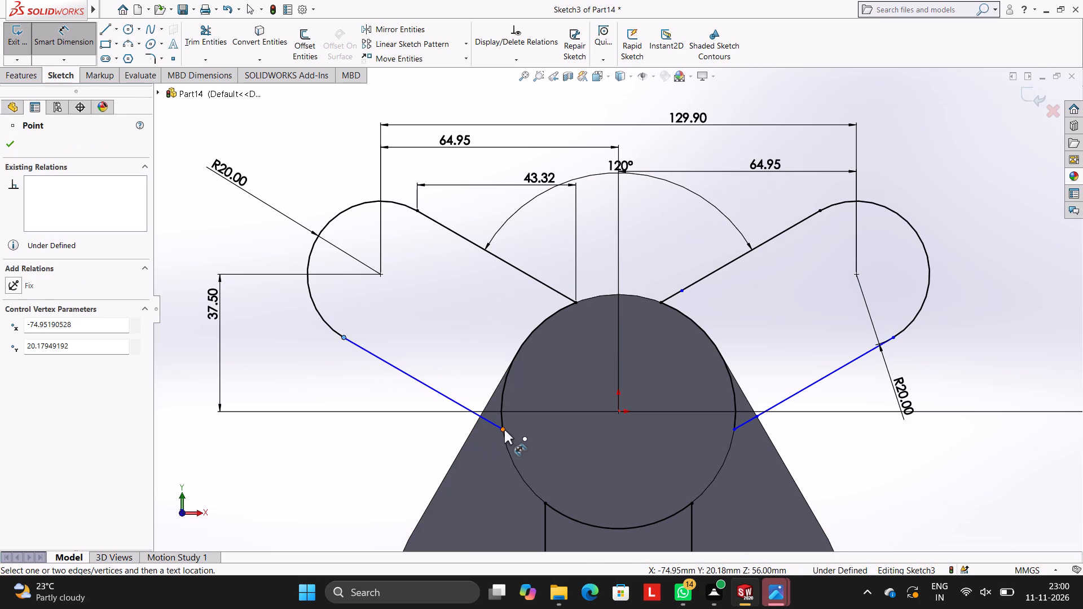
pyautogui.click(503, 430)
pyautogui.click(447, 317)
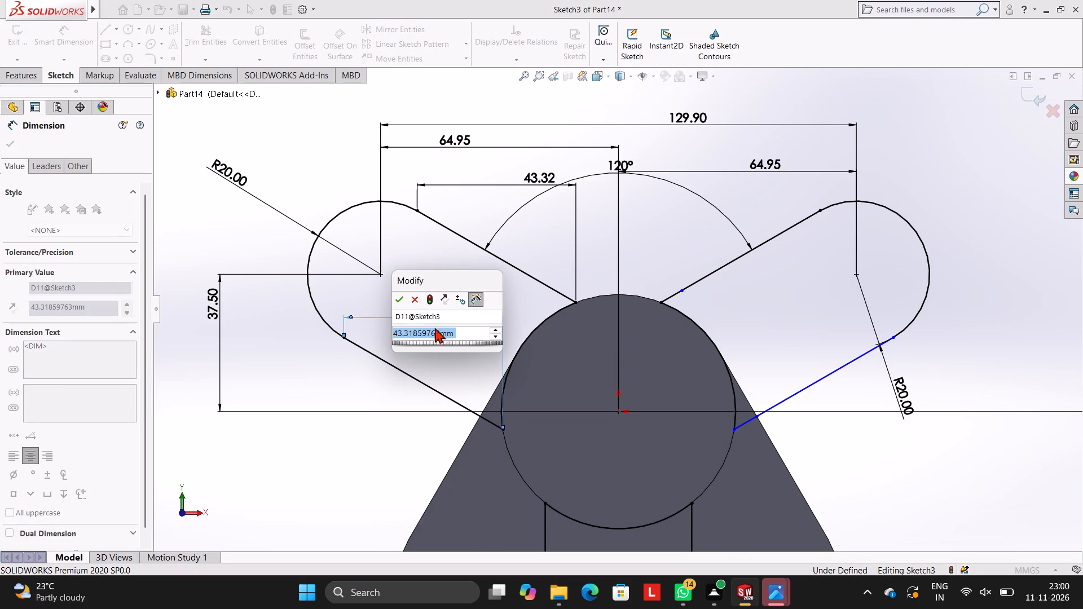
pyautogui.click(401, 302)
pyautogui.click(408, 285)
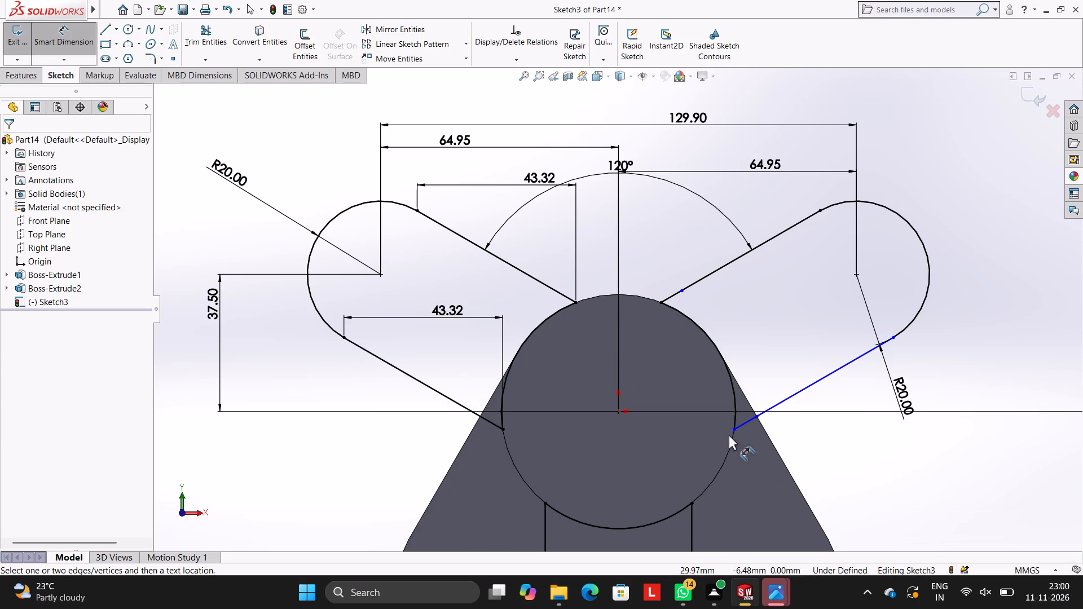
# Dimension the horizontal distance between the two endpoints of the right arm's lower side line.
pyautogui.click(735, 430)
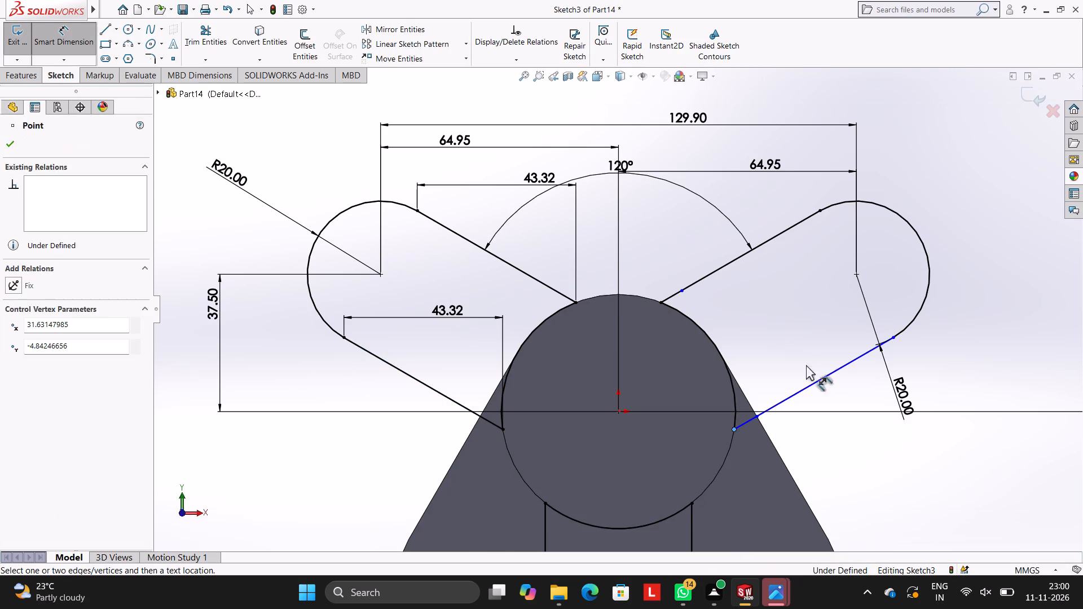
pyautogui.click(893, 336)
pyautogui.click(836, 278)
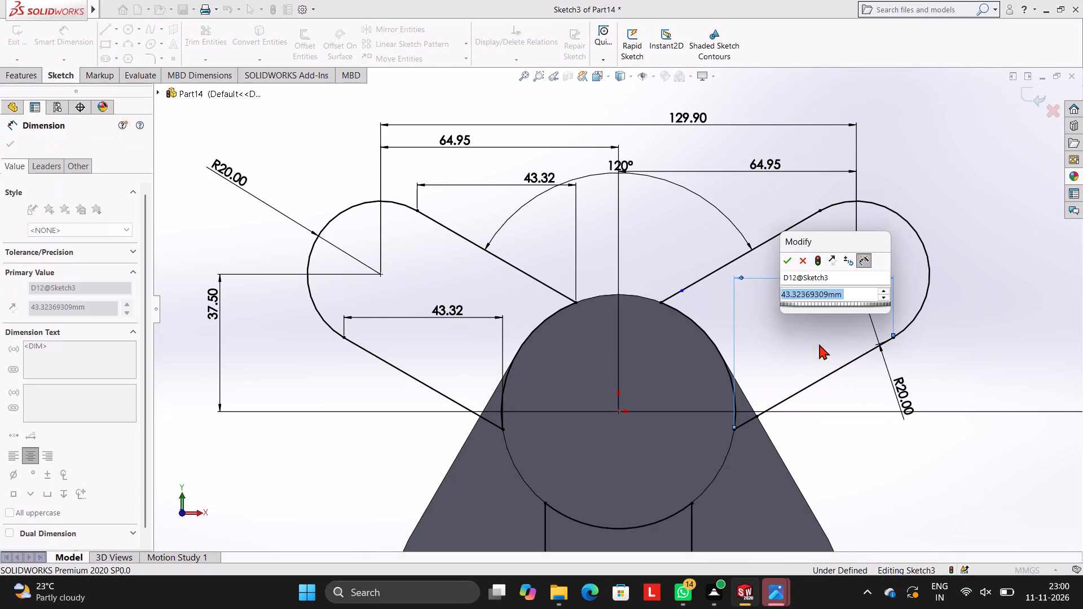
pyautogui.click(786, 257)
pyautogui.click(789, 330)
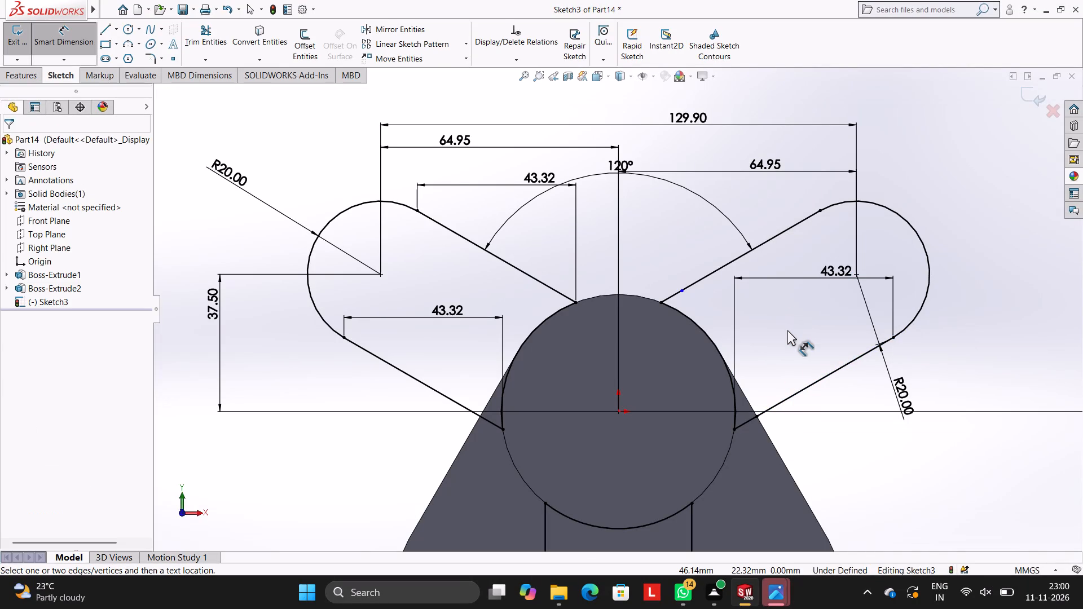
# Dimension the horizontal distance between the undefined point on the right arm's upper side line and that line's inner end on the boss circle.
pyautogui.scroll(5, 682, 464)
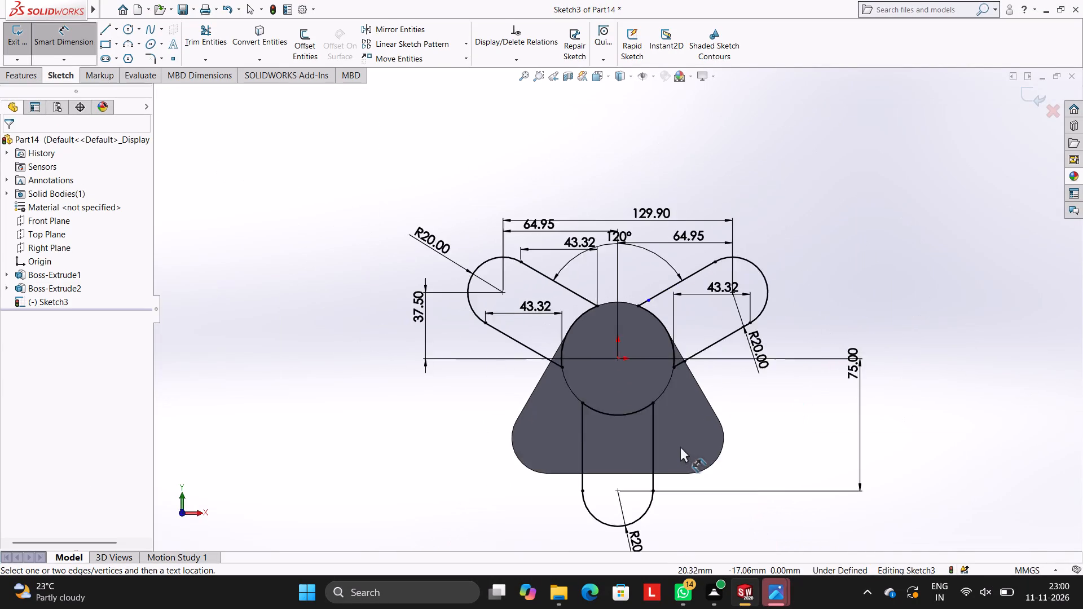
pyautogui.scroll(2, 680, 447)
pyautogui.scroll(-5, 650, 409)
pyautogui.scroll(2, 585, 332)
pyautogui.scroll(-4, 582, 307)
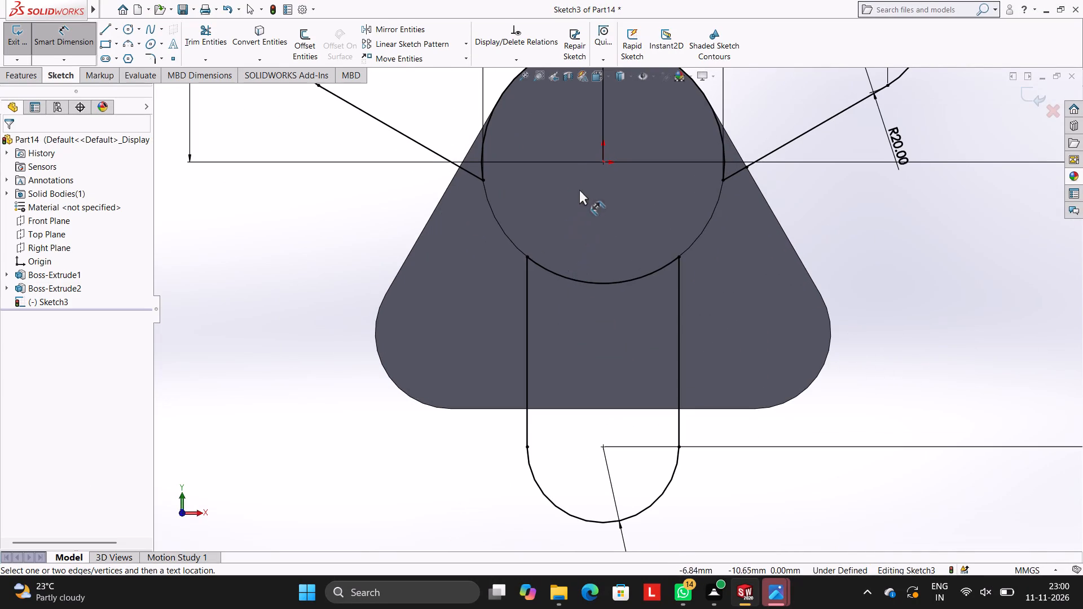
pyautogui.scroll(3, 595, 159)
pyautogui.scroll(-4, 605, 160)
pyautogui.scroll(-1, 706, 274)
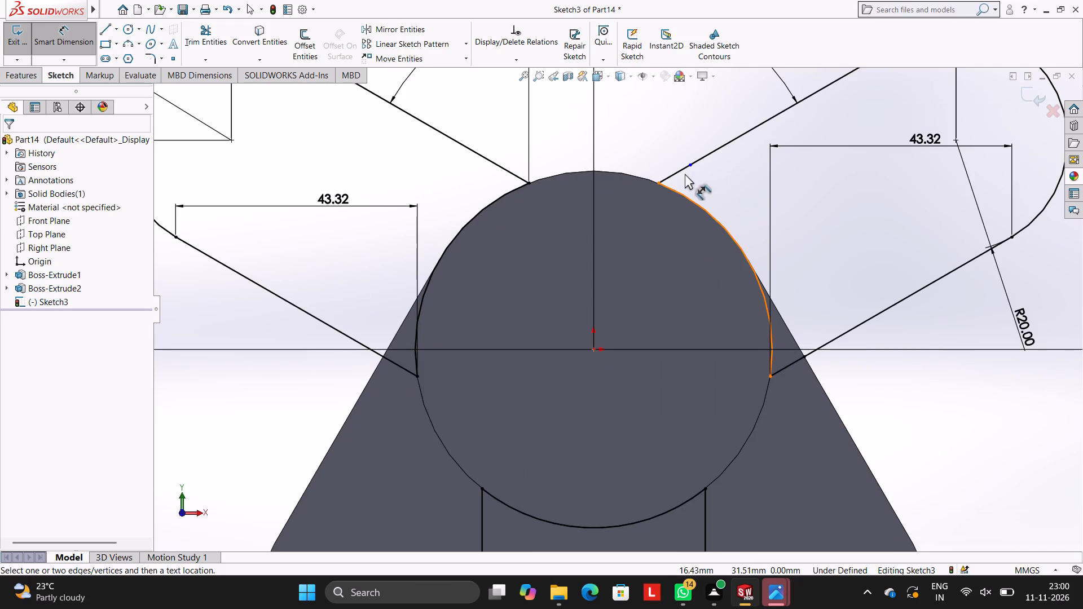
pyautogui.scroll(-2, 703, 169)
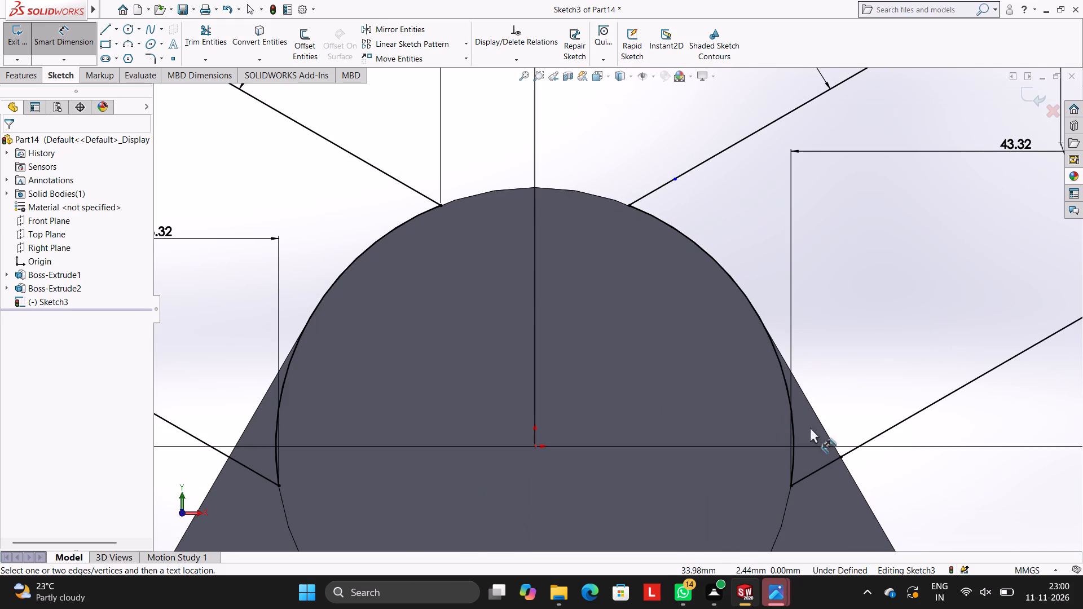
pyautogui.scroll(3, 706, 144)
pyautogui.scroll(-4, 708, 192)
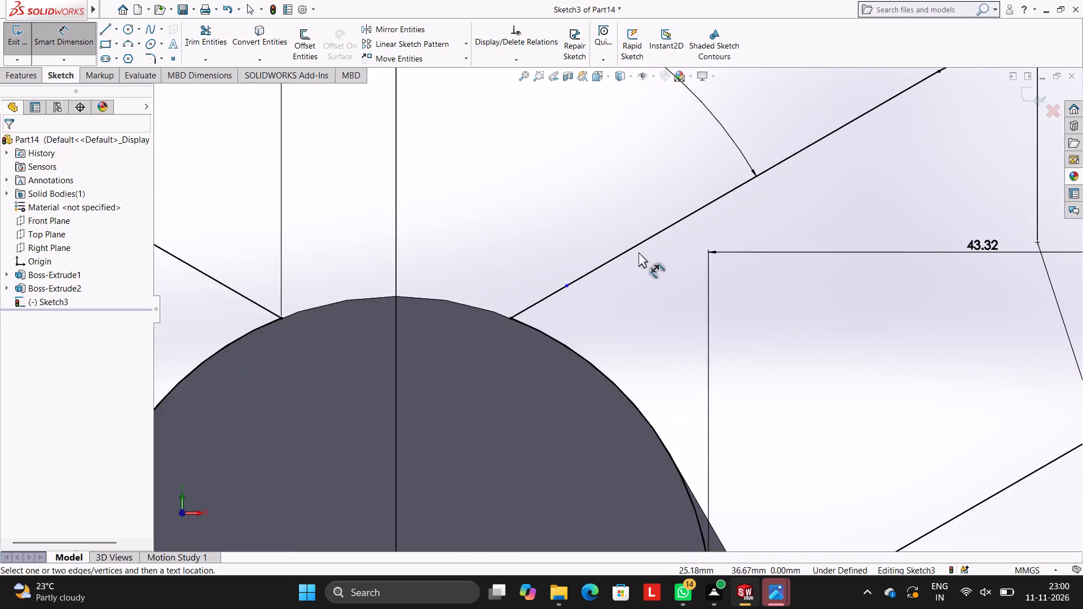
pyautogui.scroll(-2, 639, 252)
pyautogui.click(534, 307)
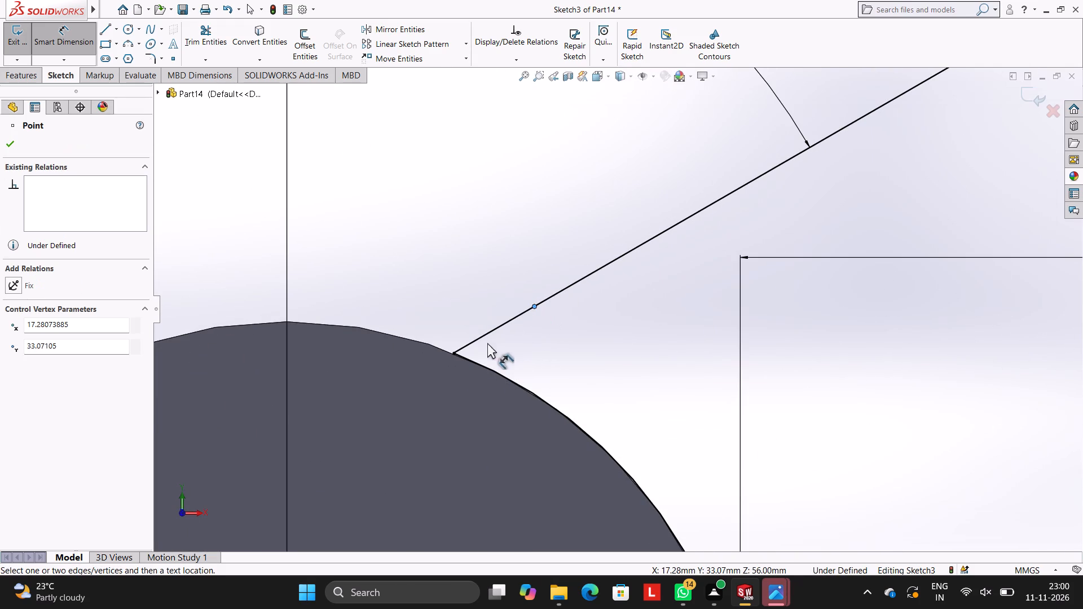
pyautogui.click(454, 352)
pyautogui.click(509, 233)
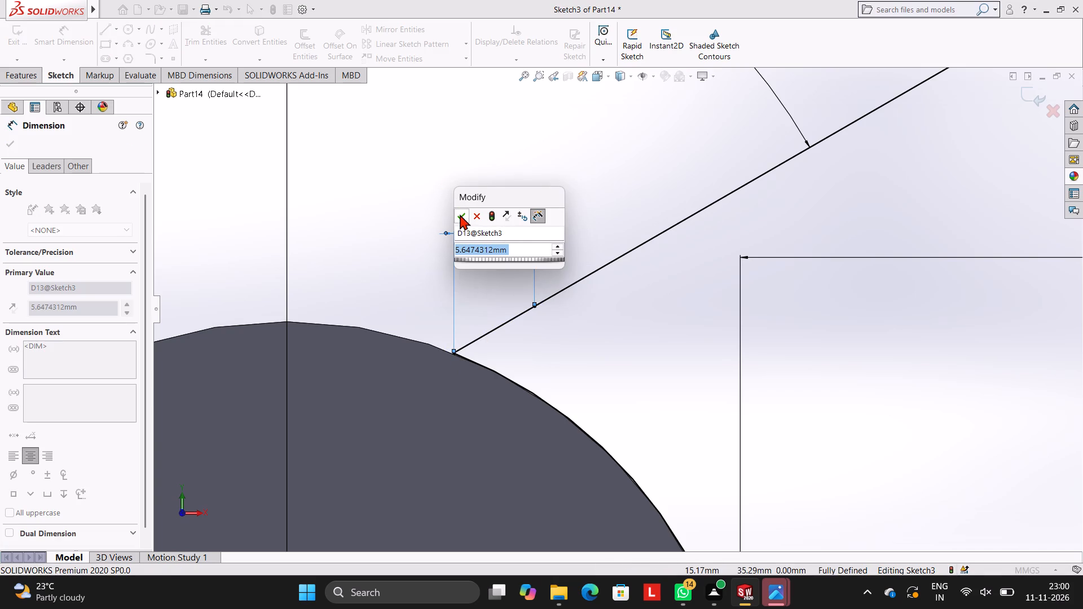
pyautogui.click(460, 214)
pyautogui.click(435, 179)
# Extrude the three-arm sketch 20 mm in the reversed direction, down toward the triangular base, merged with the body.
pyautogui.scroll(12, 518, 316)
pyautogui.scroll(-3, 591, 373)
pyautogui.scroll(2, 624, 350)
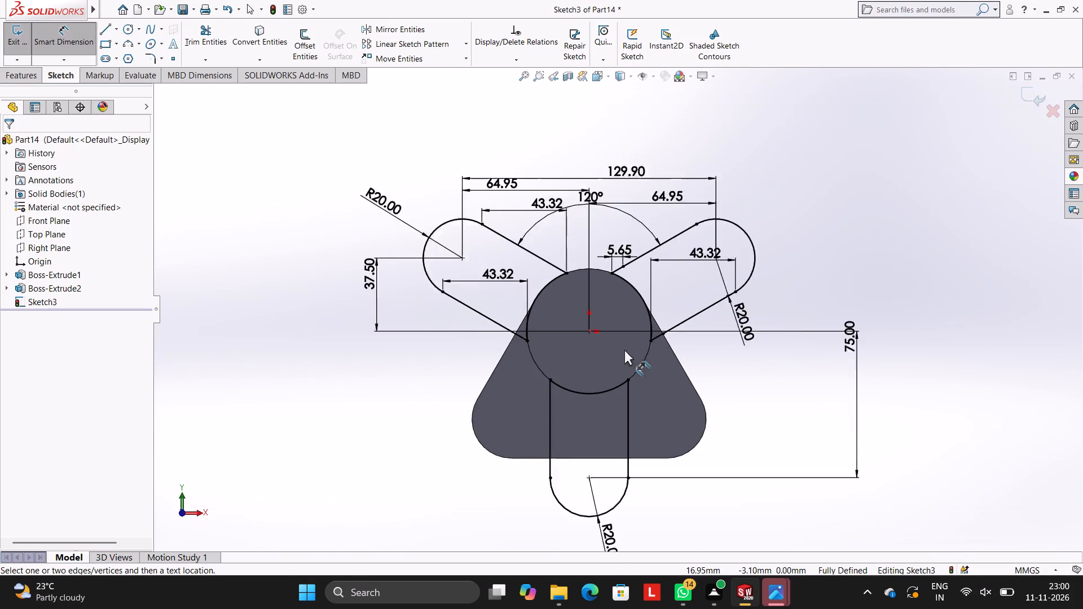
pyautogui.scroll(1, 624, 350)
pyautogui.scroll(-2, 624, 350)
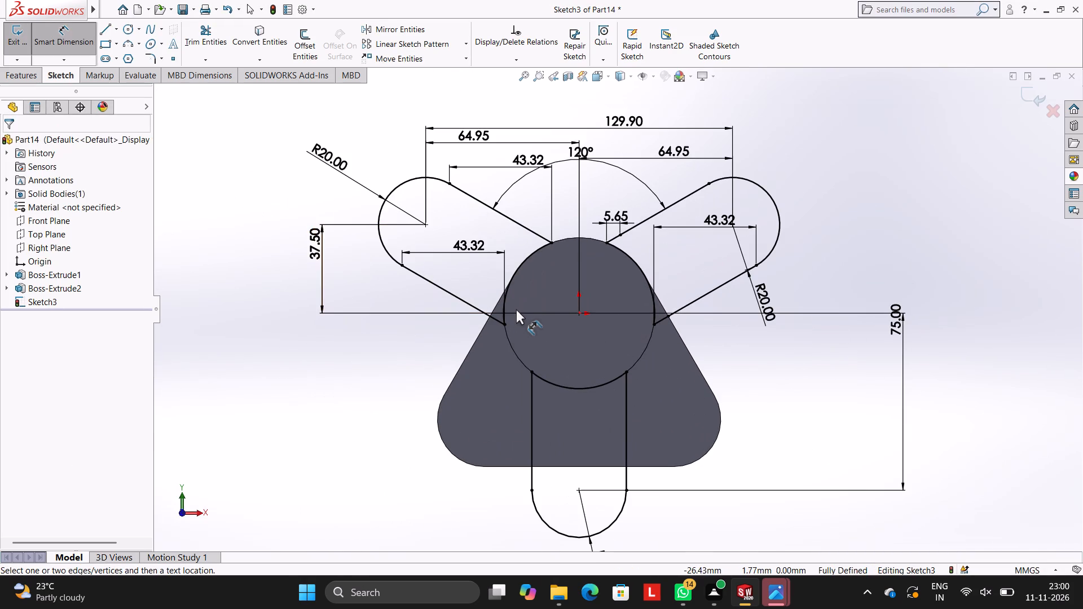
pyautogui.click(33, 76)
pyautogui.click(33, 43)
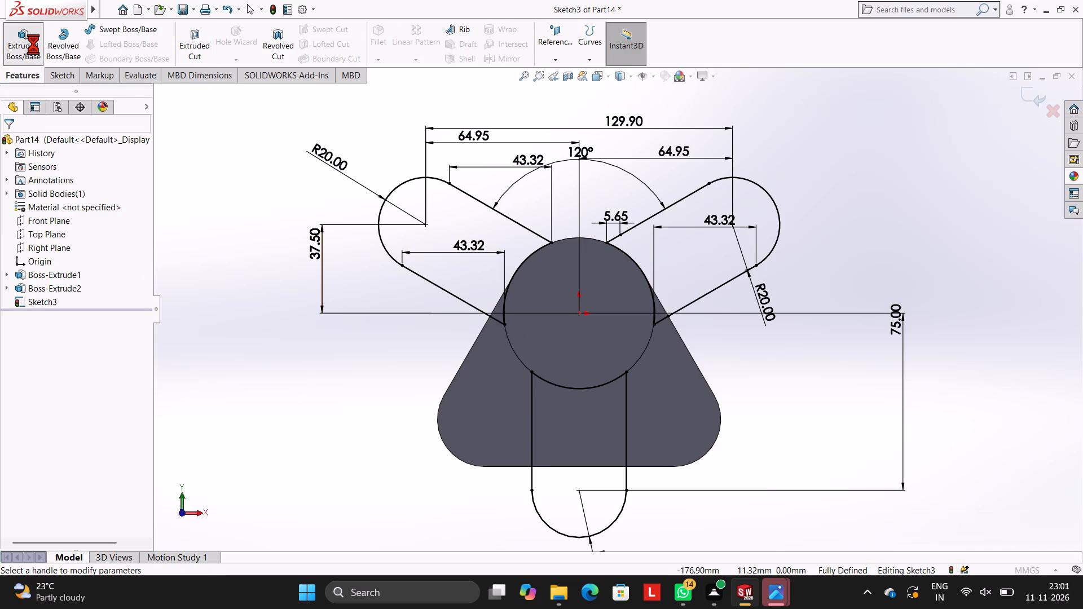
pyautogui.moveTo(728, 445); pyautogui.dragTo(699, 257, button='middle')
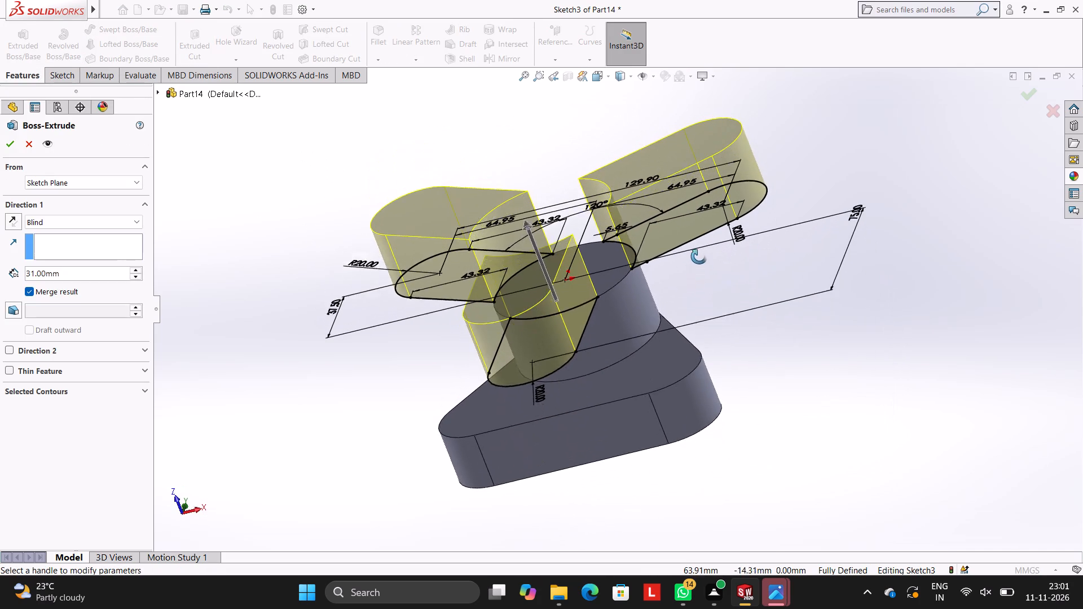
pyautogui.moveTo(699, 257); pyautogui.dragTo(699, 251, button='middle')
pyautogui.click(17, 219)
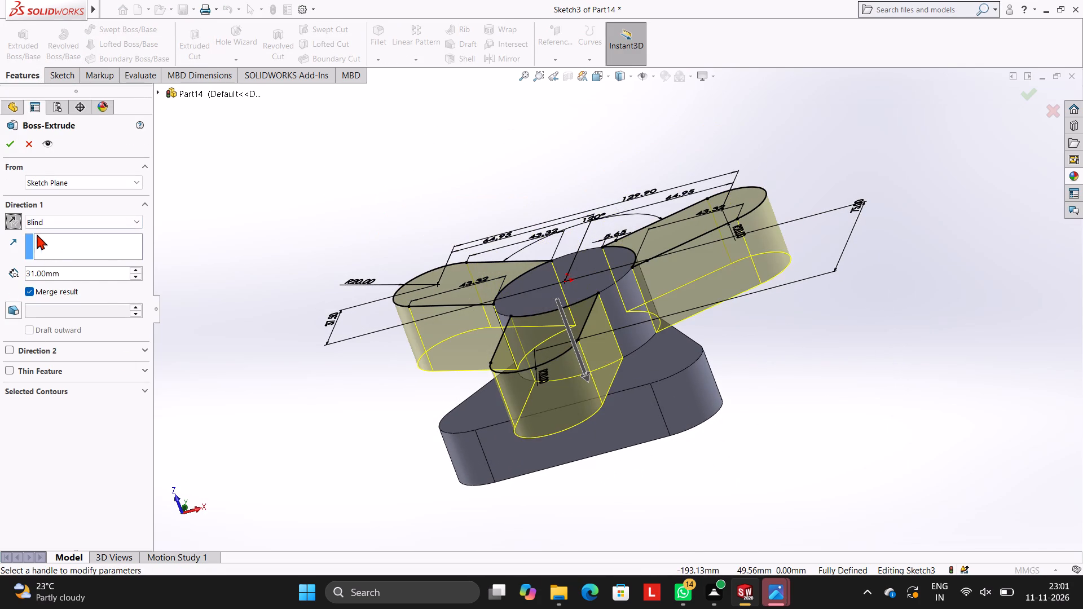
pyautogui.click(91, 276)
pyautogui.press('BackSpace')
pyautogui.press('BackSpace')
pyautogui.press('BackSpace')
pyautogui.press('BackSpace')
pyautogui.press('BackSpace')
pyautogui.press('BackSpace')
pyautogui.press('BackSpace')
pyautogui.press('BackSpace')
pyautogui.press('BackSpace')
pyautogui.press('BackSpace')
pyautogui.press('BackSpace')
pyautogui.press('BackSpace')
pyautogui.press('BackSpace')
pyautogui.press('BackSpace')
pyautogui.press('BackSpace')
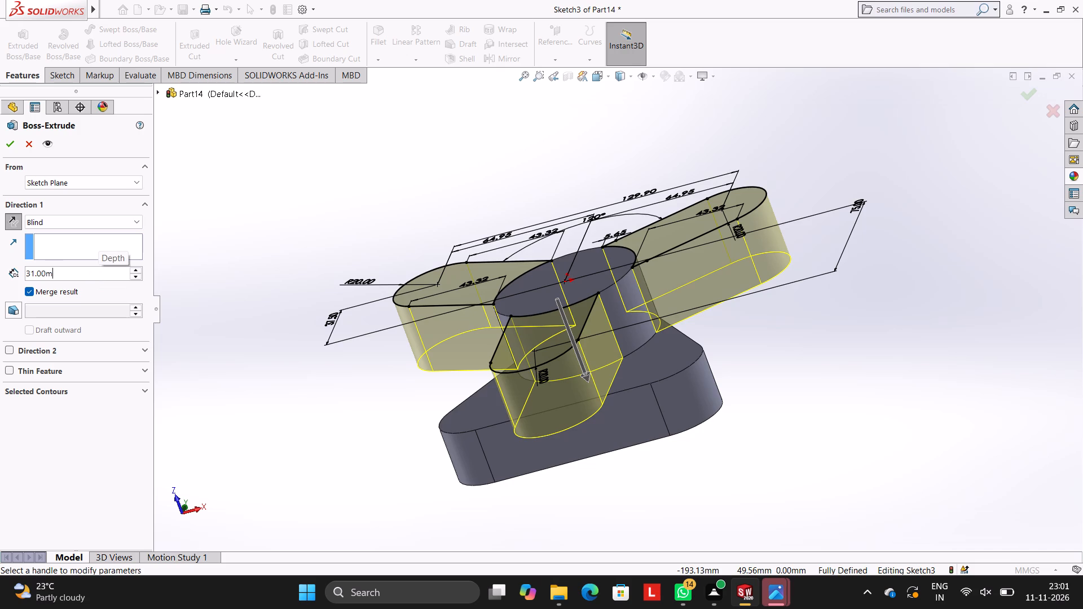
pyautogui.write('20')
pyautogui.press('Return')
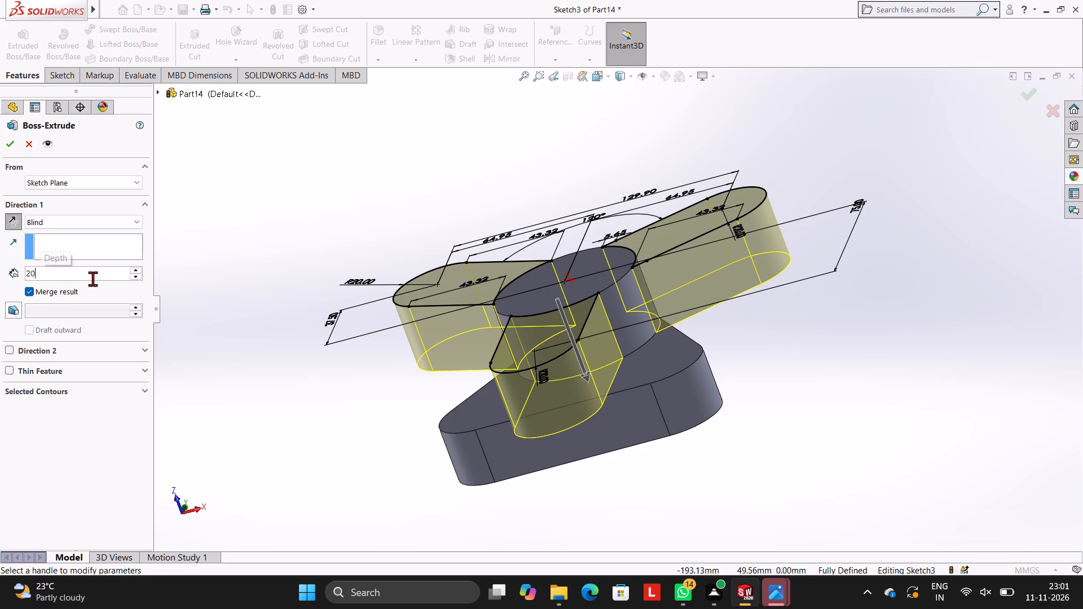
pyautogui.moveTo(690, 370); pyautogui.dragTo(722, 326, button='middle')
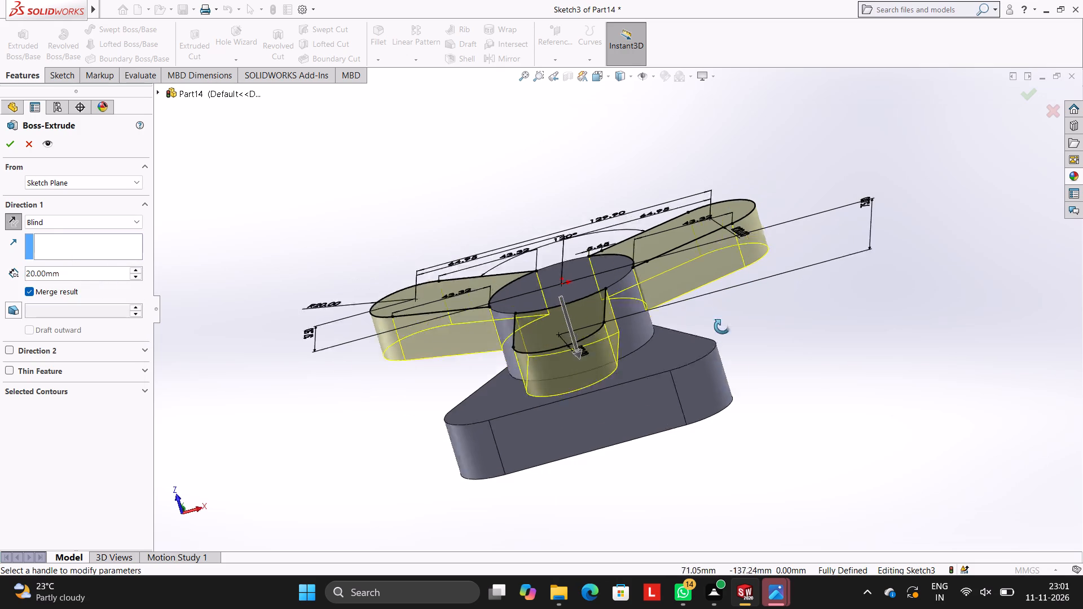
pyautogui.moveTo(722, 326); pyautogui.dragTo(666, 310, button='middle')
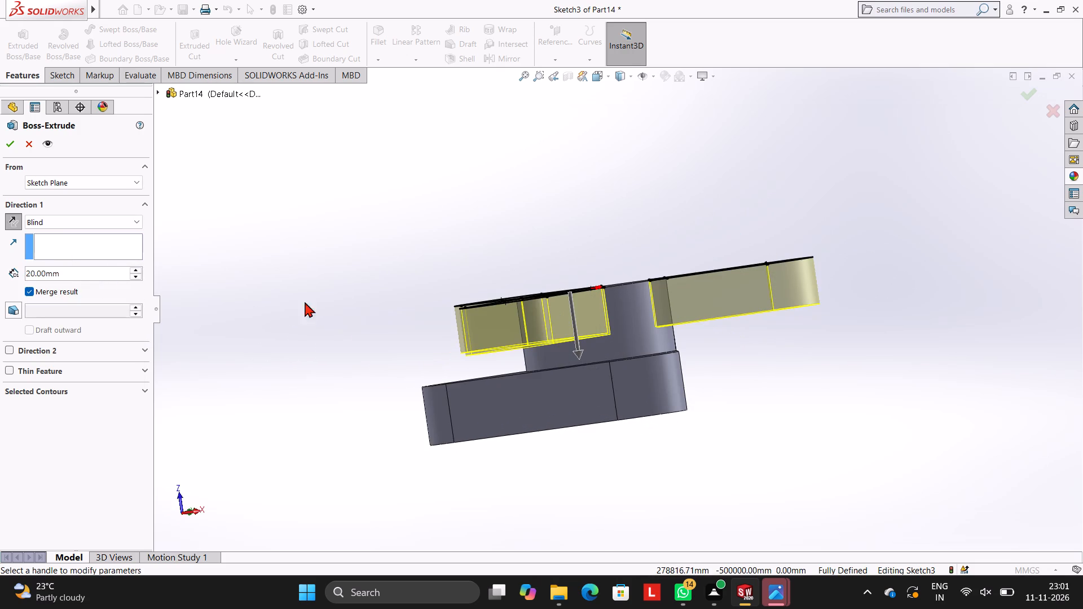
pyautogui.click(10, 147)
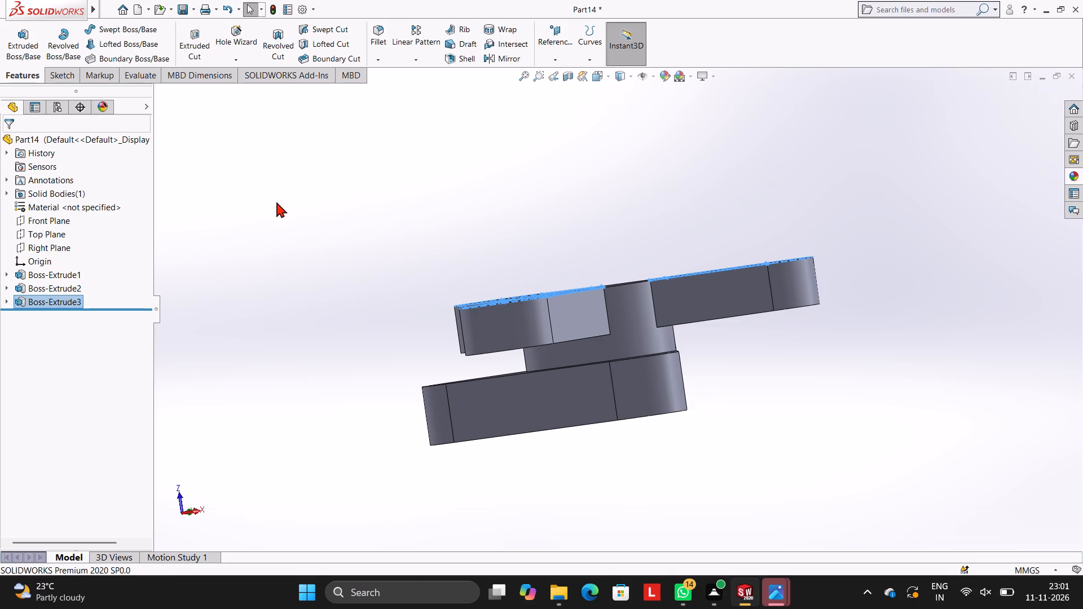
pyautogui.click(279, 202)
# Examine the extruded arms, the boss and the triangular base from several angles.
pyautogui.moveTo(324, 241); pyautogui.dragTo(373, 389, button='middle')
pyautogui.moveTo(547, 396); pyautogui.dragTo(560, 398, button='middle')
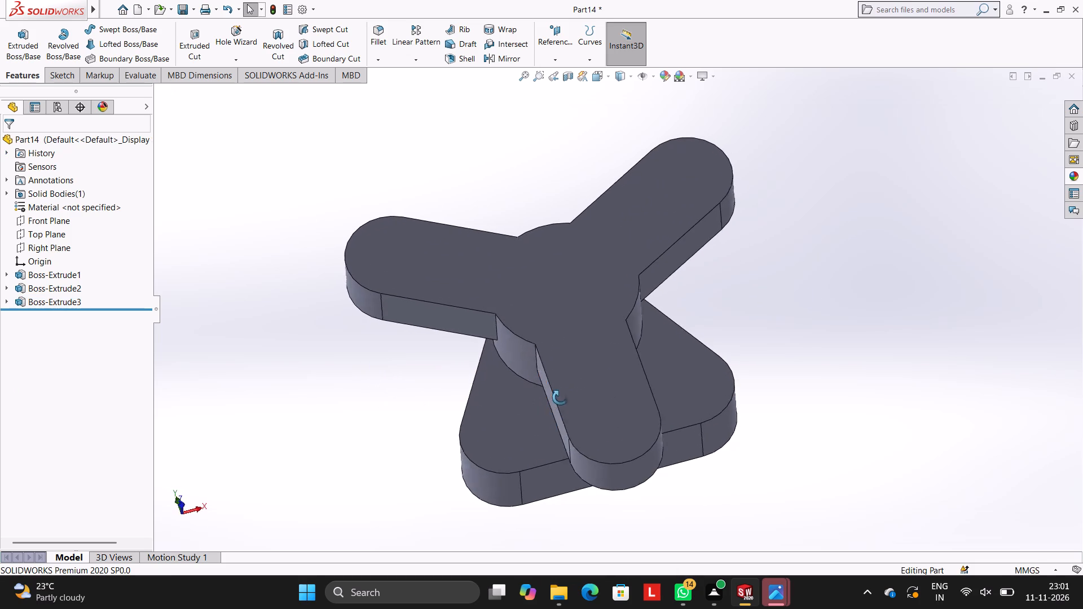
pyautogui.moveTo(560, 398); pyautogui.dragTo(549, 471, button='middle')
pyautogui.moveTo(717, 365); pyautogui.dragTo(774, 342, button='middle')
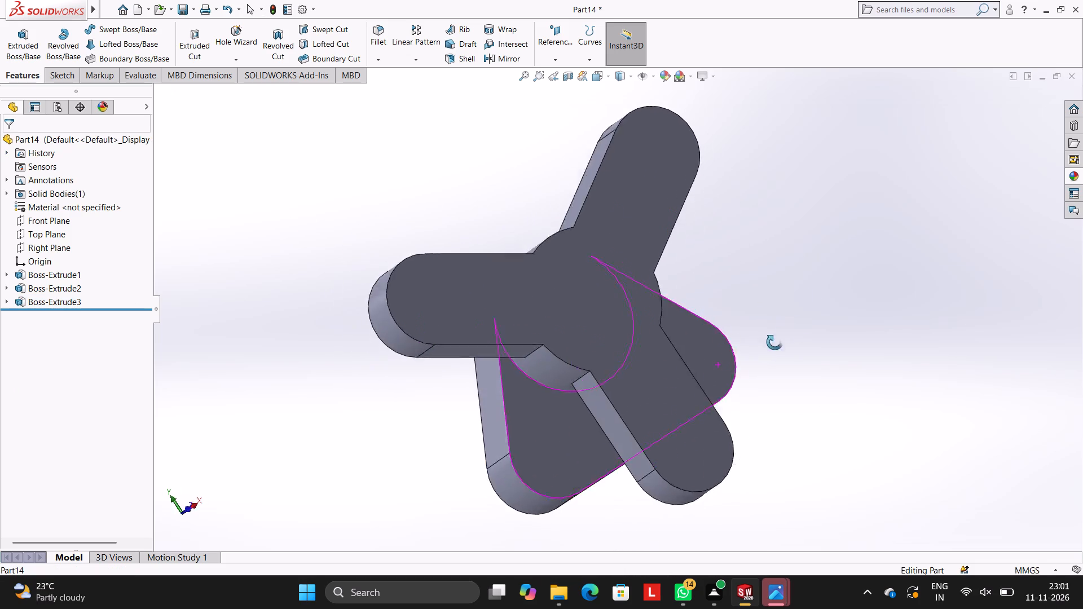
pyautogui.moveTo(774, 342); pyautogui.dragTo(659, 230, button='middle')
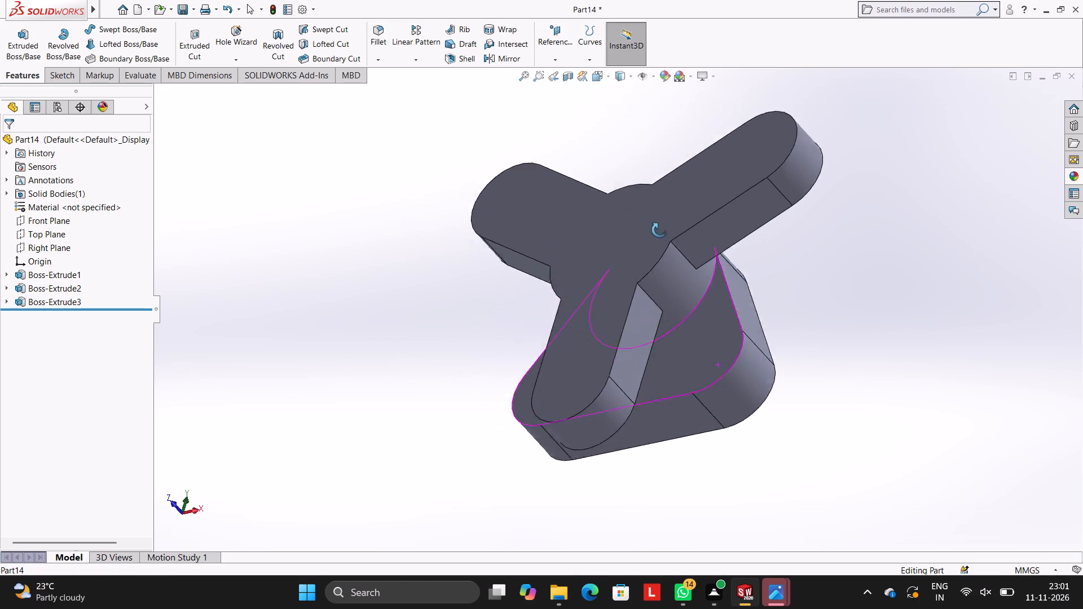
pyautogui.moveTo(659, 230); pyautogui.dragTo(828, 175, button='middle')
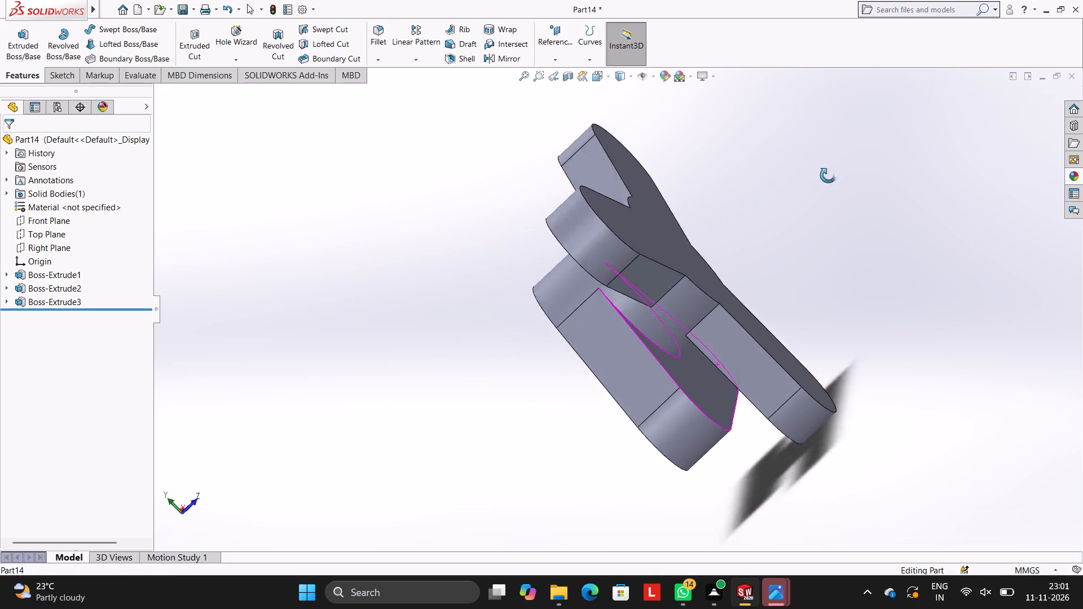
pyautogui.moveTo(828, 175); pyautogui.dragTo(716, 242, button='middle')
# Start a sketch on the top face of the arms and draw an origin-centred circle of about 32 mm radius to the boss edge.
pyautogui.click(561, 276)
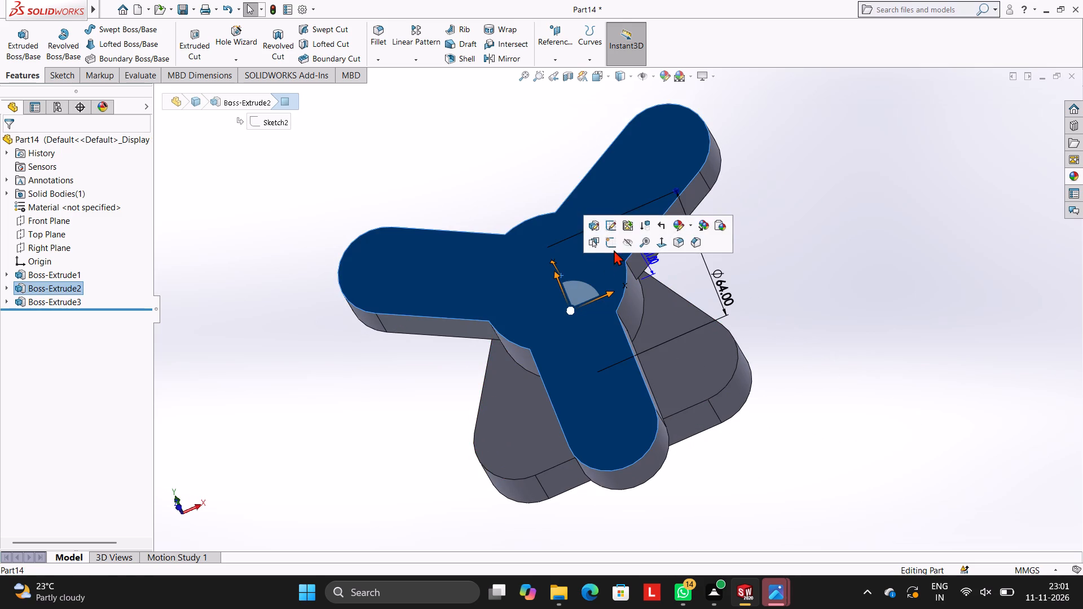
pyautogui.click(613, 245)
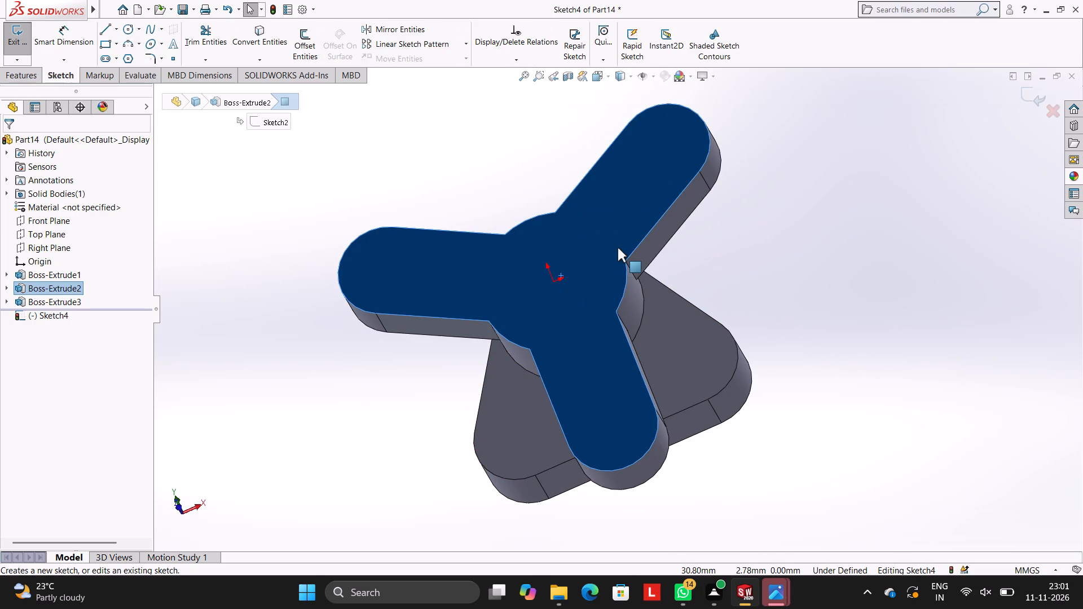
pyautogui.hotkey('ctrl', '8')
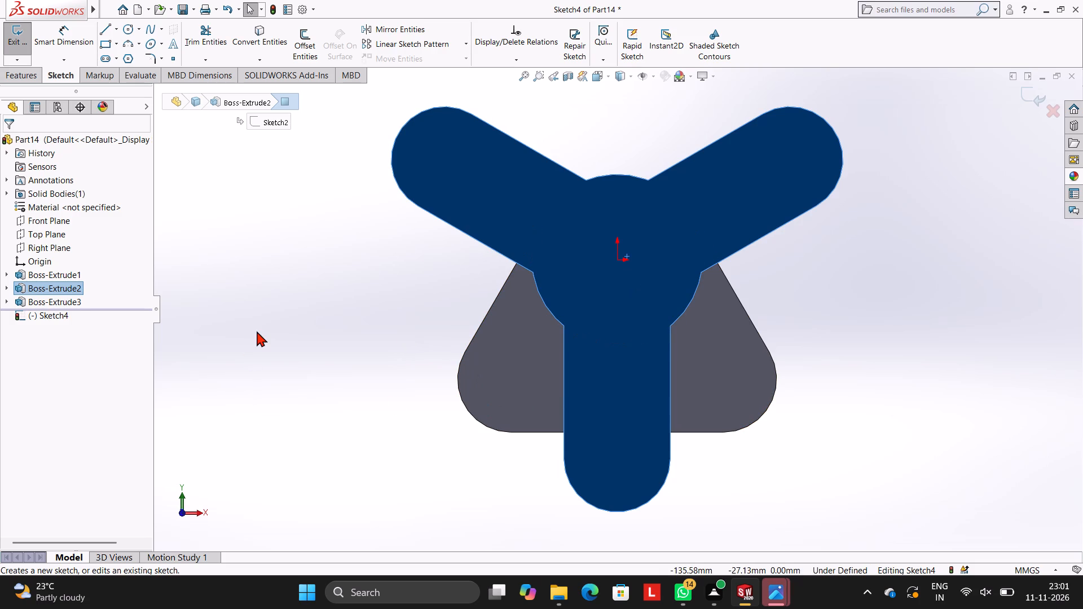
pyautogui.click(128, 26)
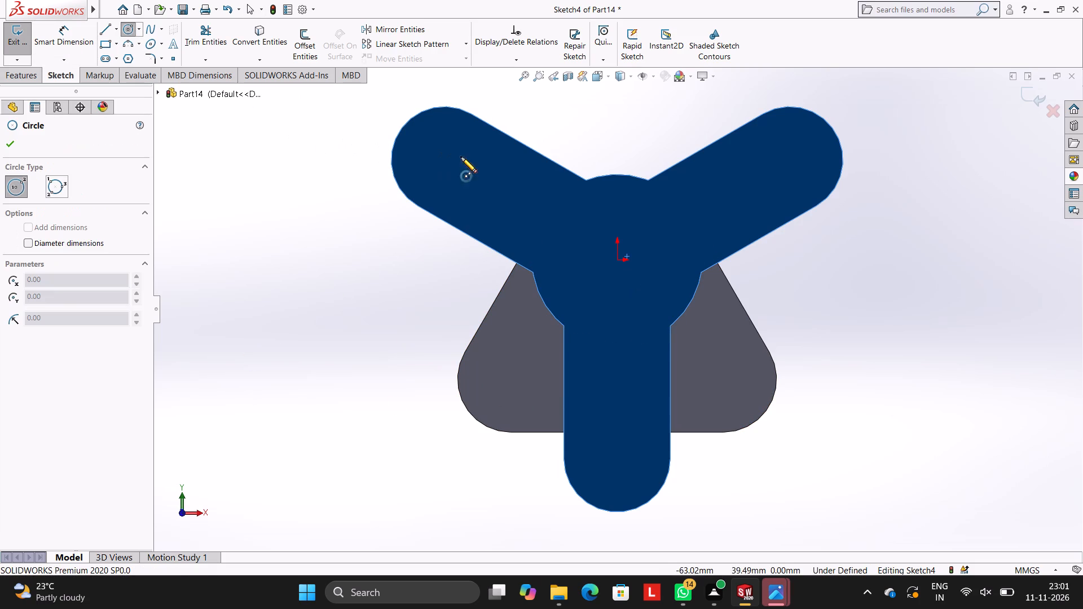
pyautogui.click(616, 259)
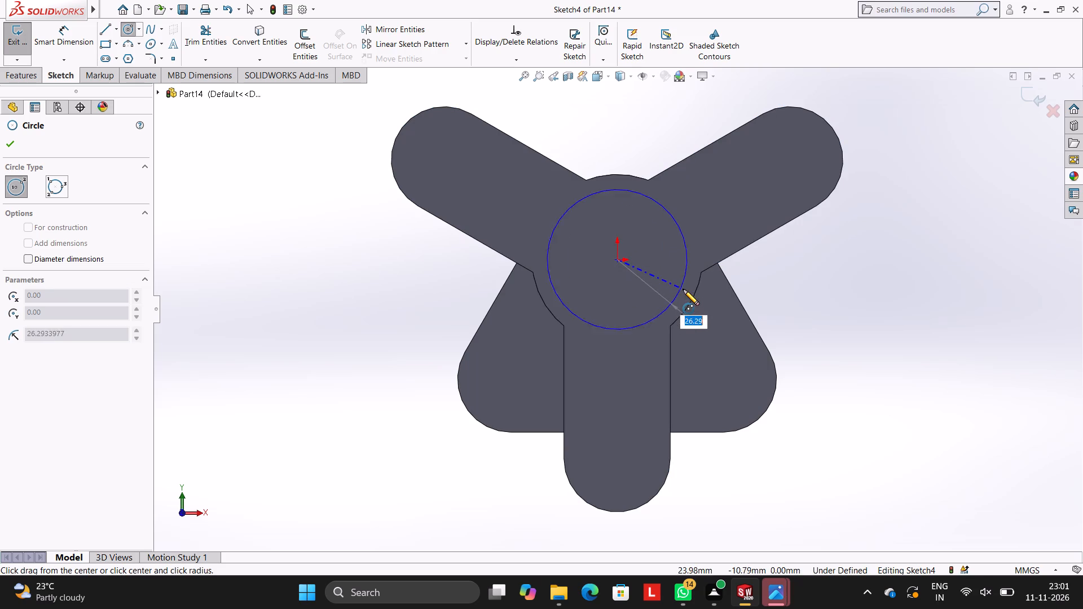
pyautogui.click(695, 294)
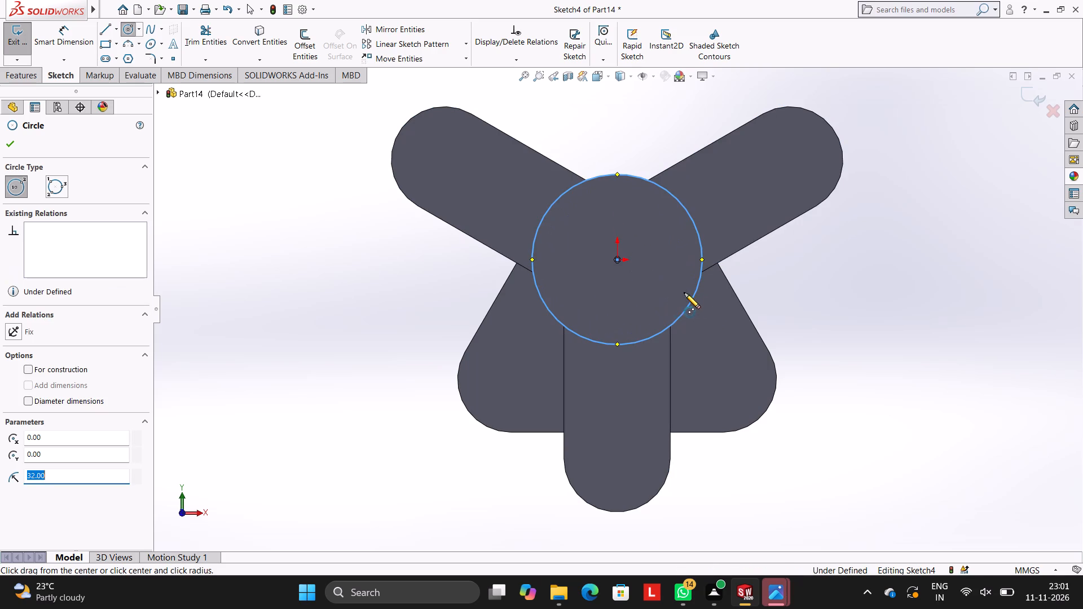
pyautogui.press('Escape')
pyautogui.press('Escape')
pyautogui.press('Escape')
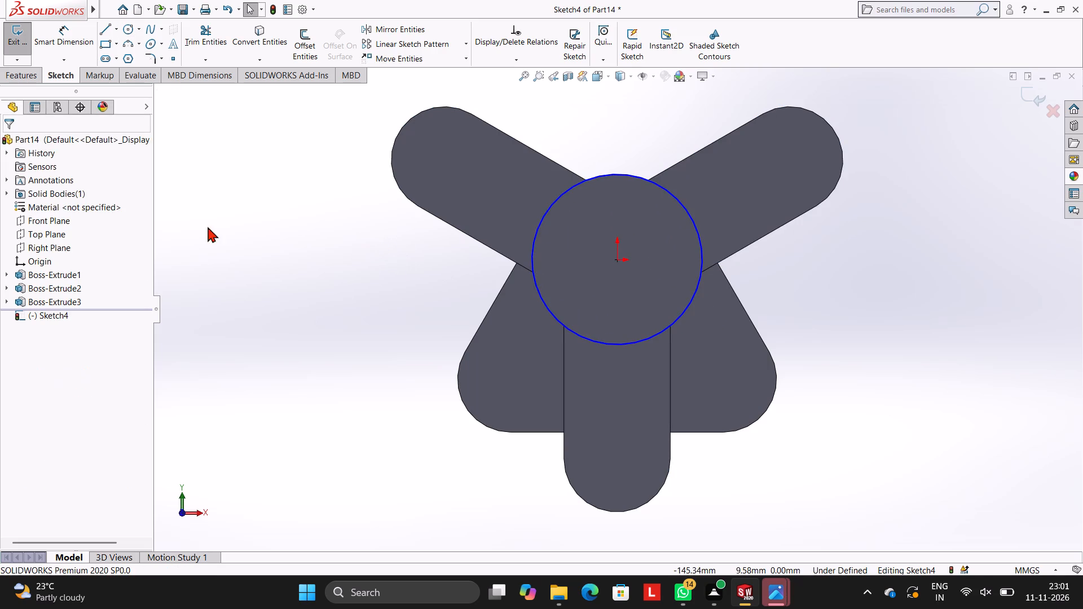
# Dimension the diameter of the circle centred on the origin.
pyautogui.click(72, 45)
pyautogui.click(688, 304)
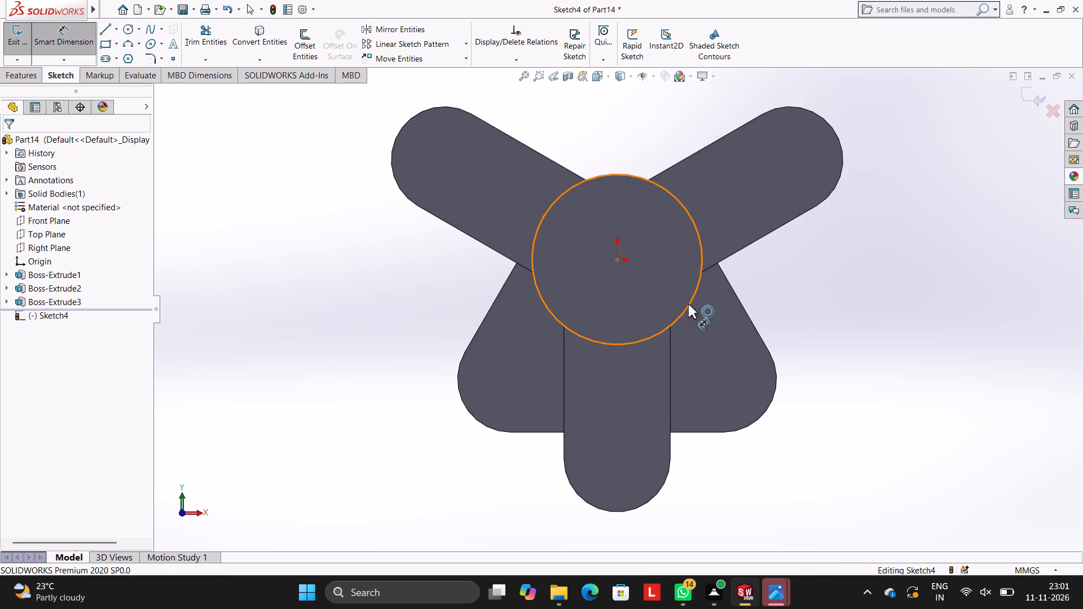
pyautogui.click(821, 346)
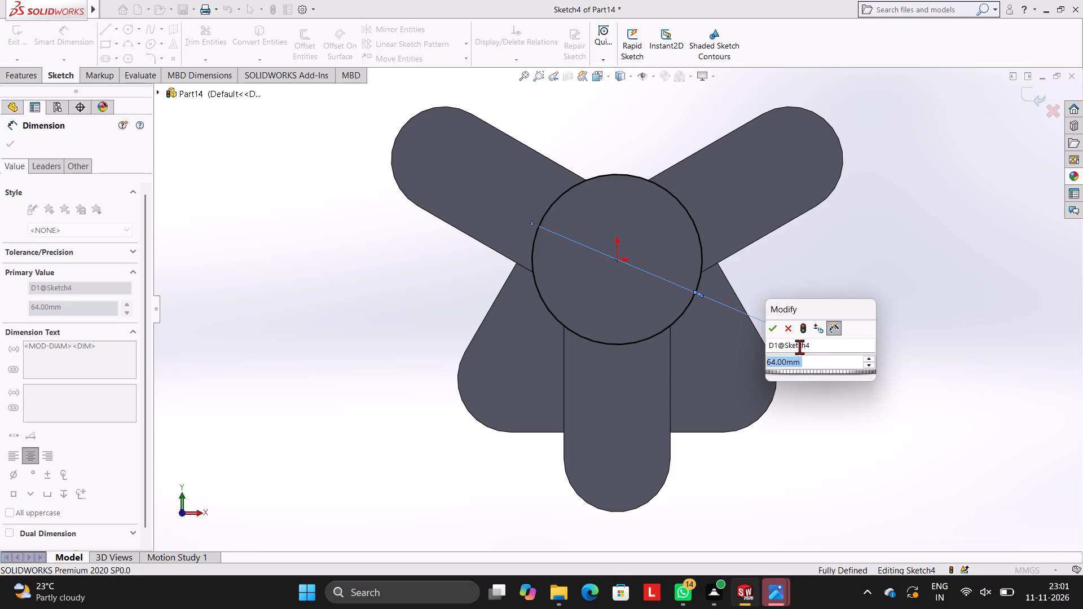
pyautogui.click(769, 329)
pyautogui.click(784, 280)
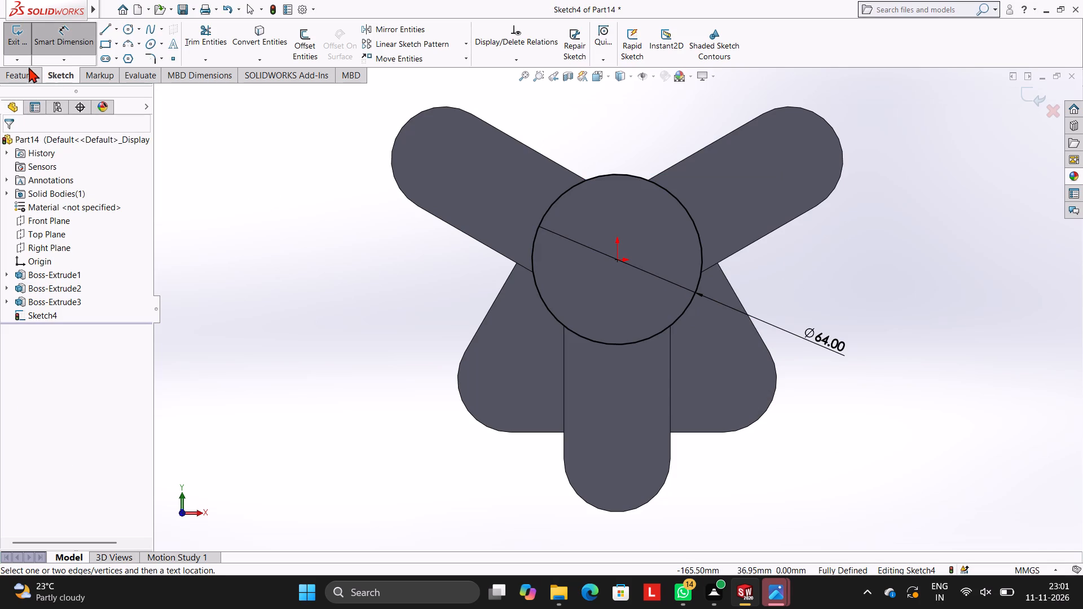
# Extrude the central circle 4 mm upward from the arms' top face, merged with the body.
pyautogui.click(29, 72)
pyautogui.click(23, 52)
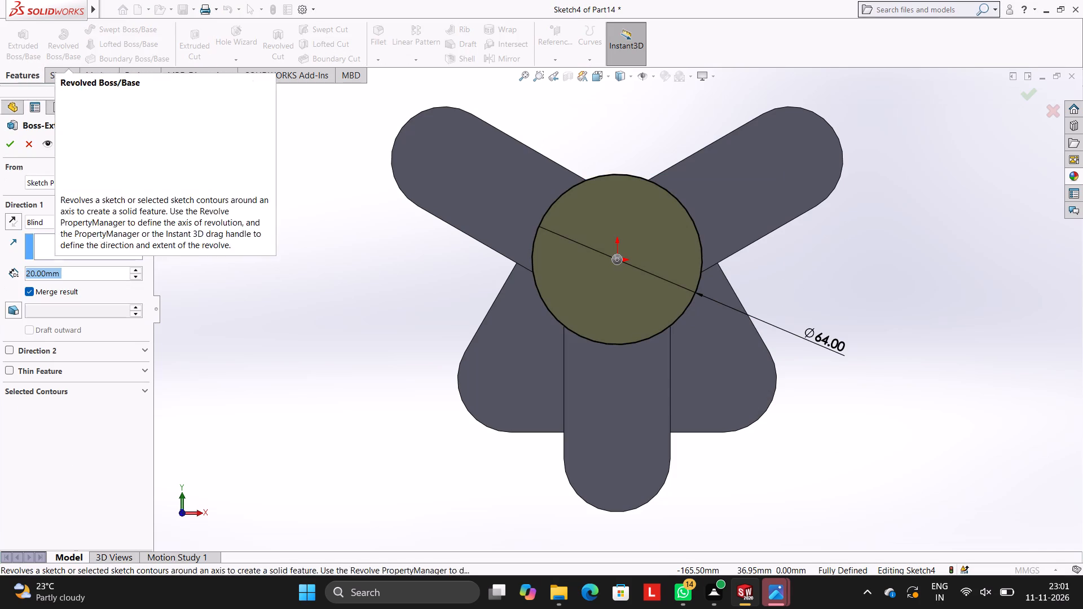
pyautogui.press('4')
pyautogui.press('Return')
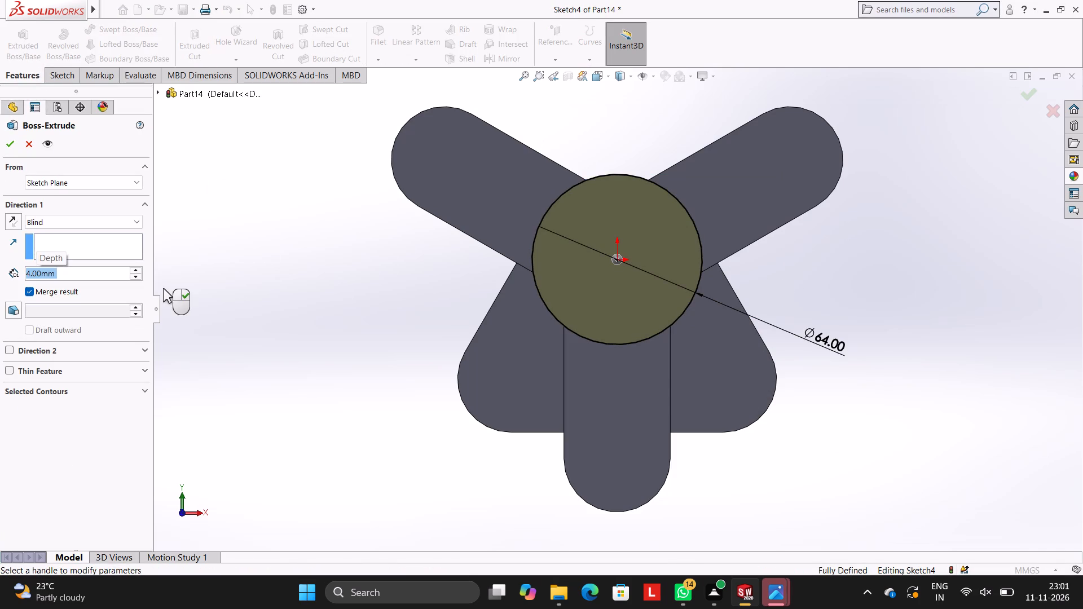
pyautogui.moveTo(358, 310); pyautogui.dragTo(340, 192, button='middle')
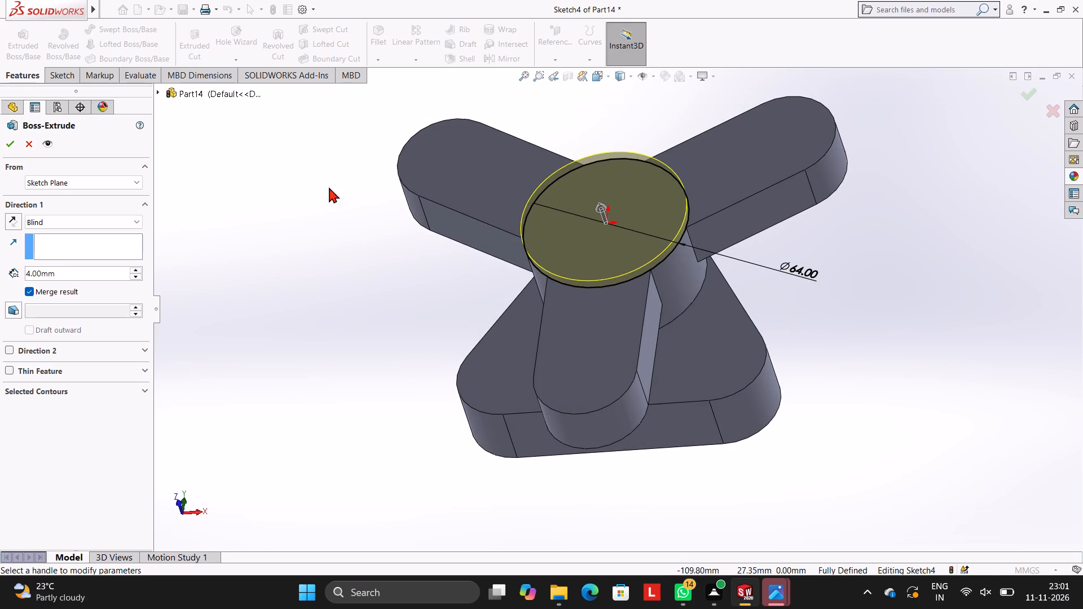
pyautogui.click(13, 142)
pyautogui.click(253, 244)
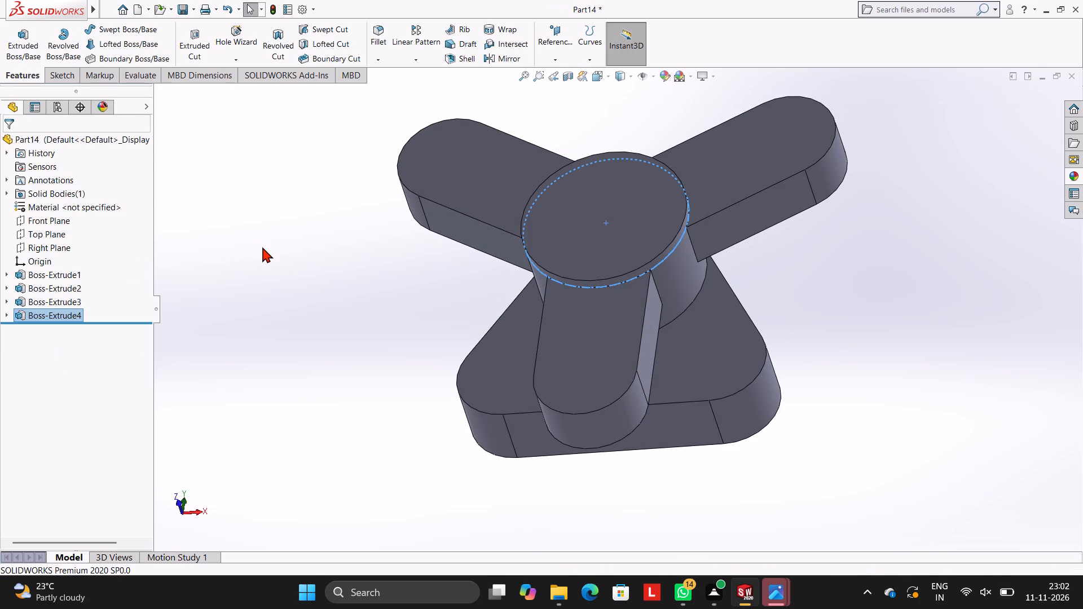
# Start a sketch on the arms' top face and draw a 13 mm radius circle concentric with the upper-left arm's rounded end.
pyautogui.moveTo(461, 237); pyautogui.dragTo(508, 258, button='middle')
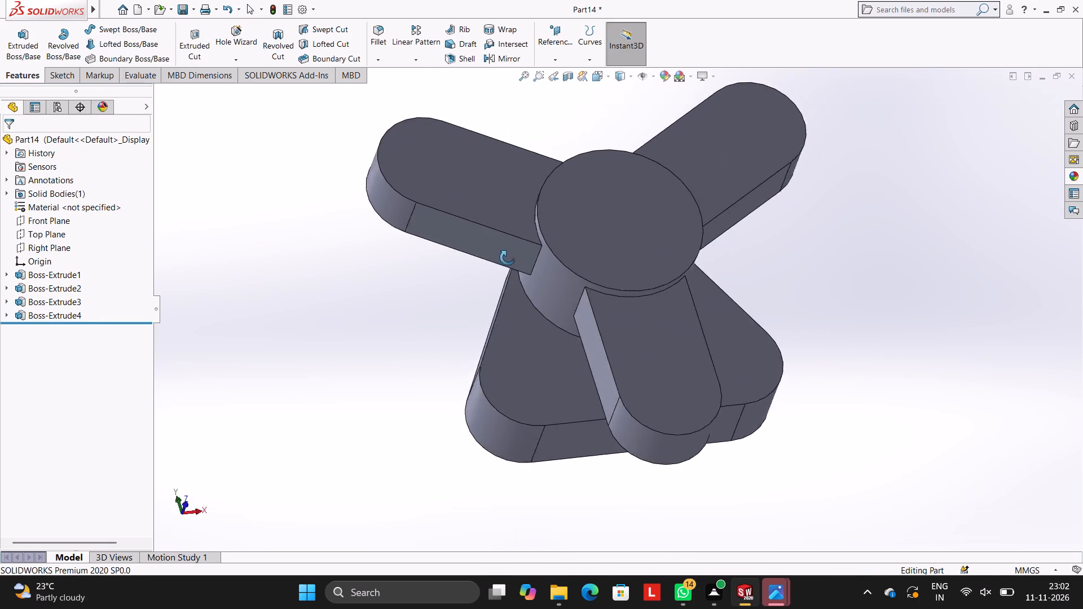
pyautogui.moveTo(508, 258); pyautogui.dragTo(474, 258, button='middle')
pyautogui.click(593, 336)
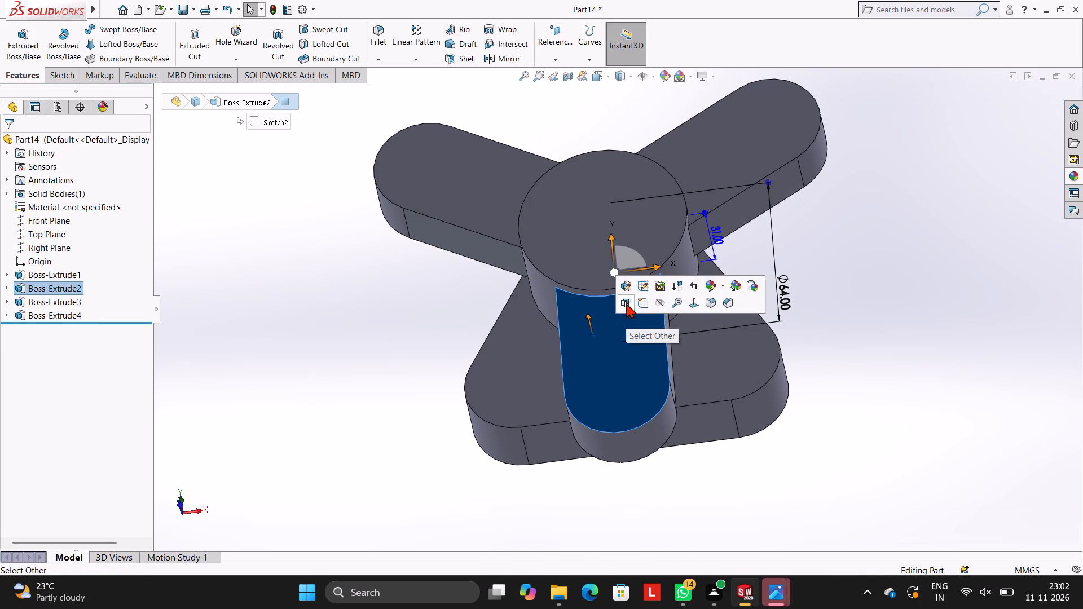
pyautogui.click(641, 302)
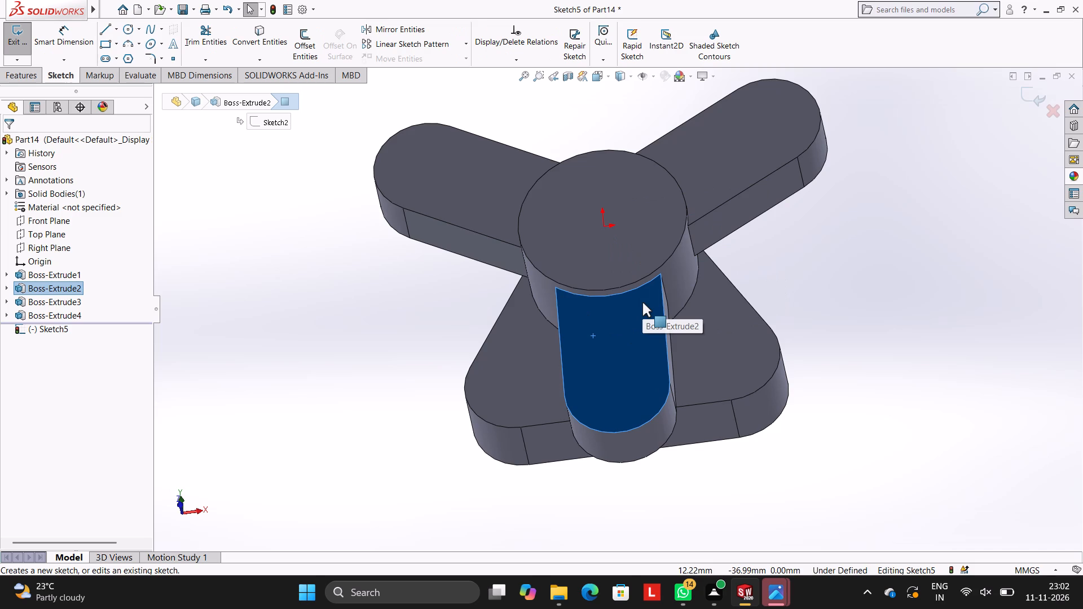
pyautogui.hotkey('ctrl', '8')
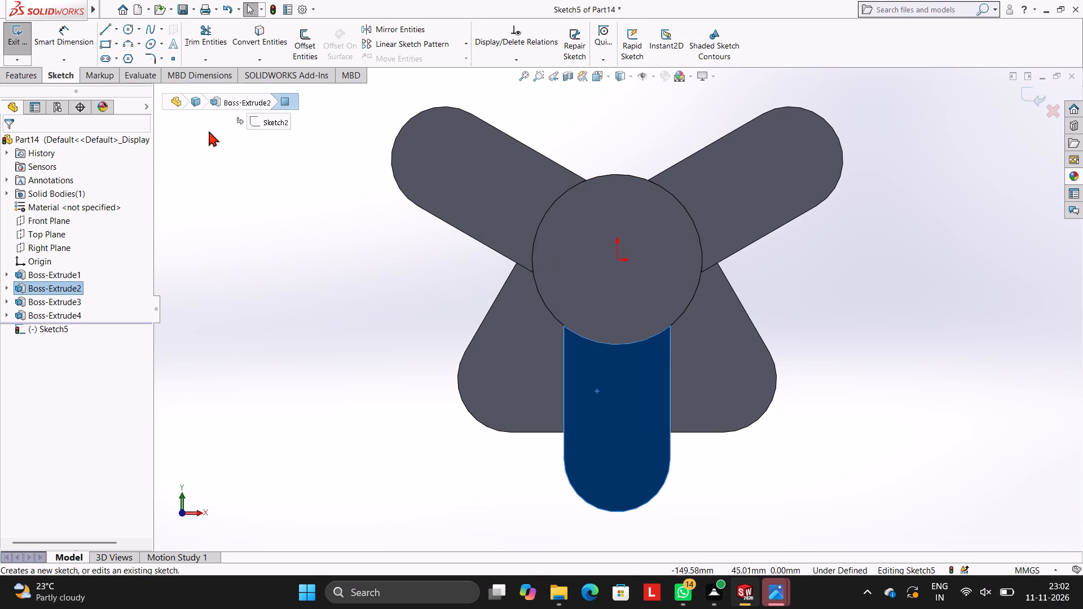
pyautogui.click(127, 32)
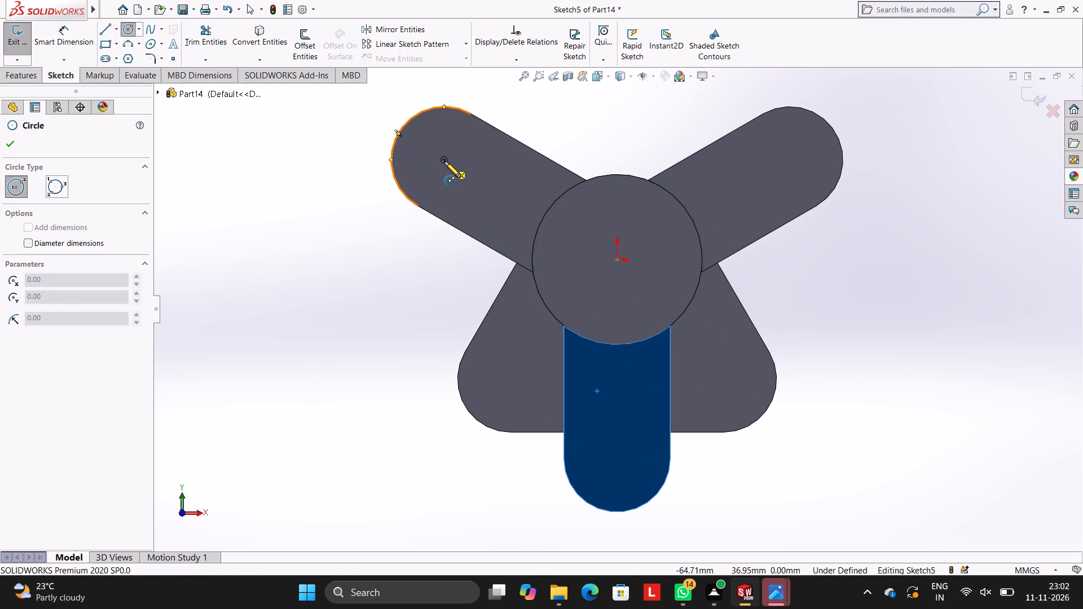
pyautogui.click(444, 161)
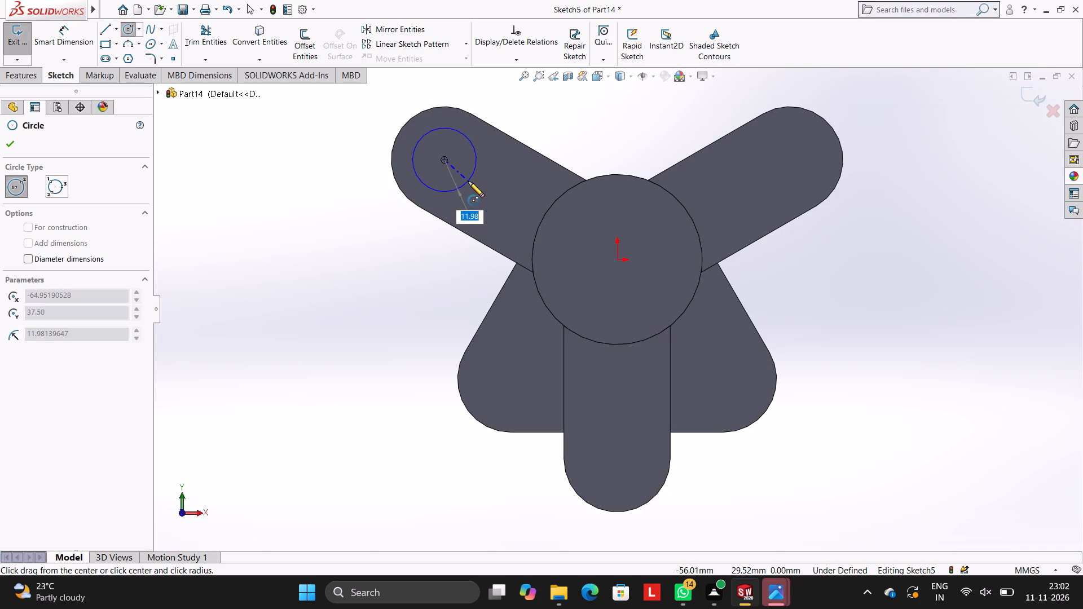
pyautogui.write('13')
pyautogui.press('Return')
pyautogui.press('Escape')
pyautogui.press('Escape')
pyautogui.press('Escape')
pyautogui.press('Escape')
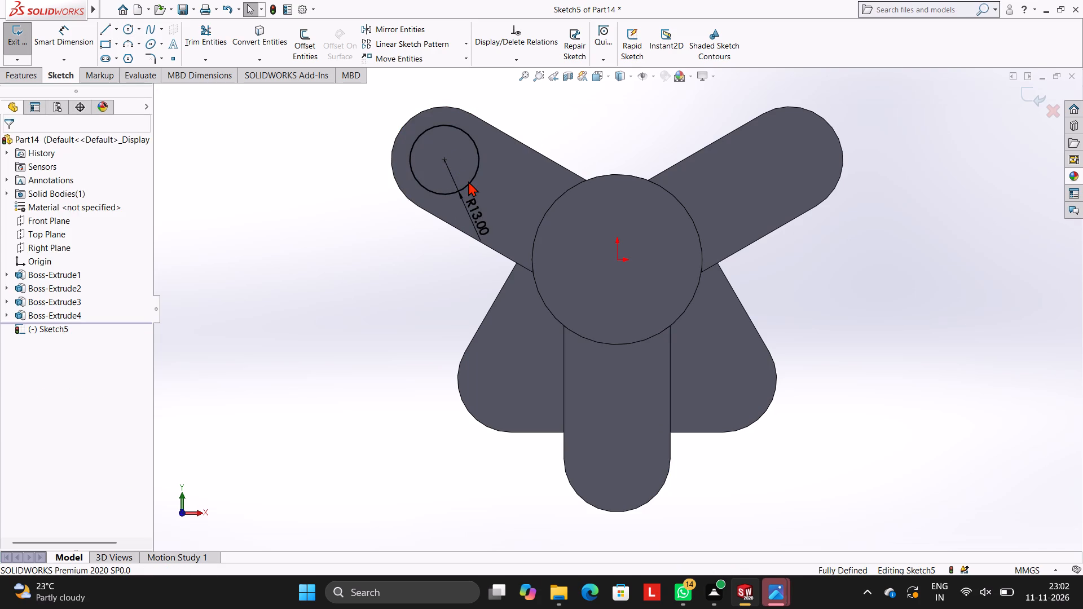
# Draw a 13 mm radius circle concentric with the upper-right arm's rounded end.
pyautogui.click(129, 30)
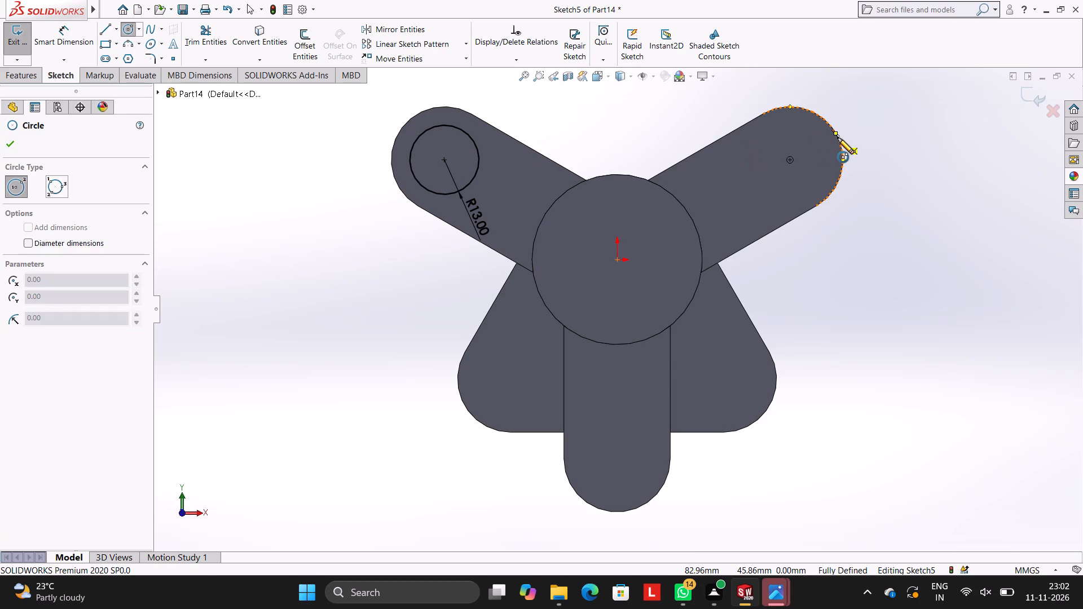
pyautogui.click(789, 159)
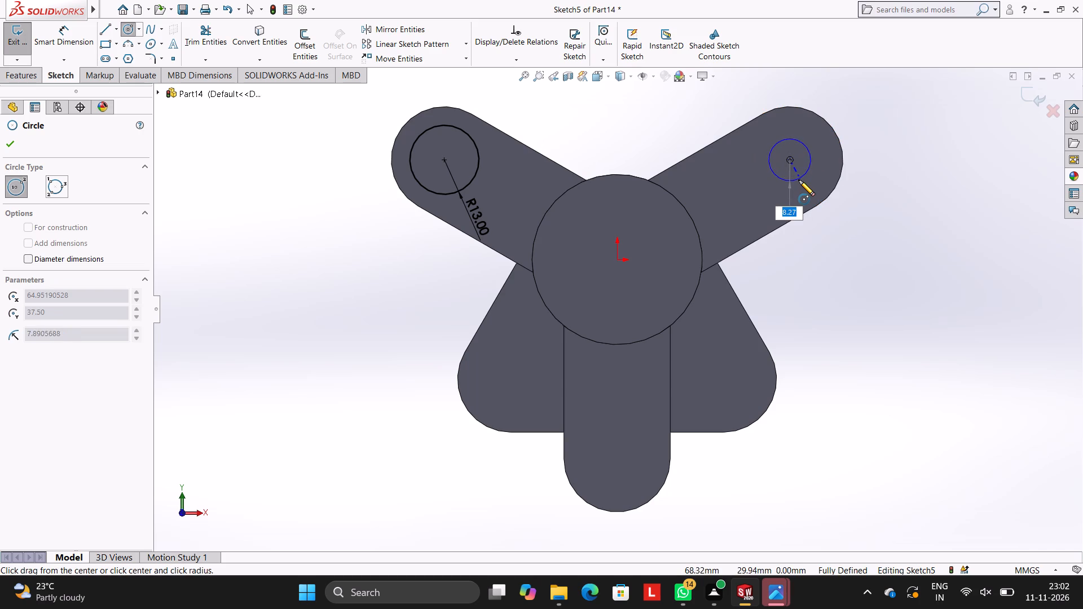
pyautogui.write('13')
pyautogui.press('Return')
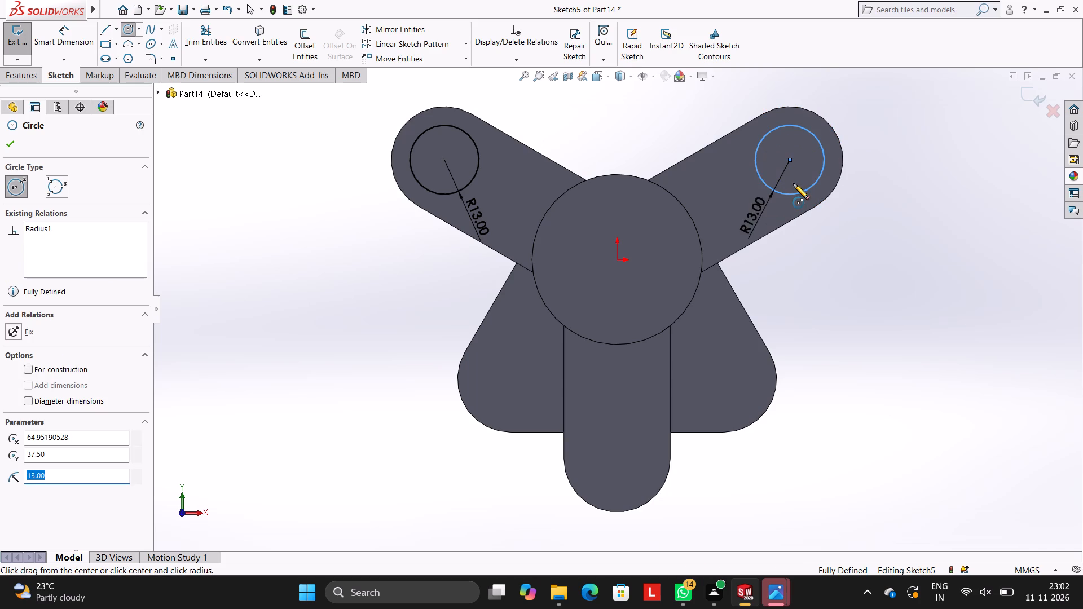
pyautogui.press('Escape')
pyautogui.press('Escape')
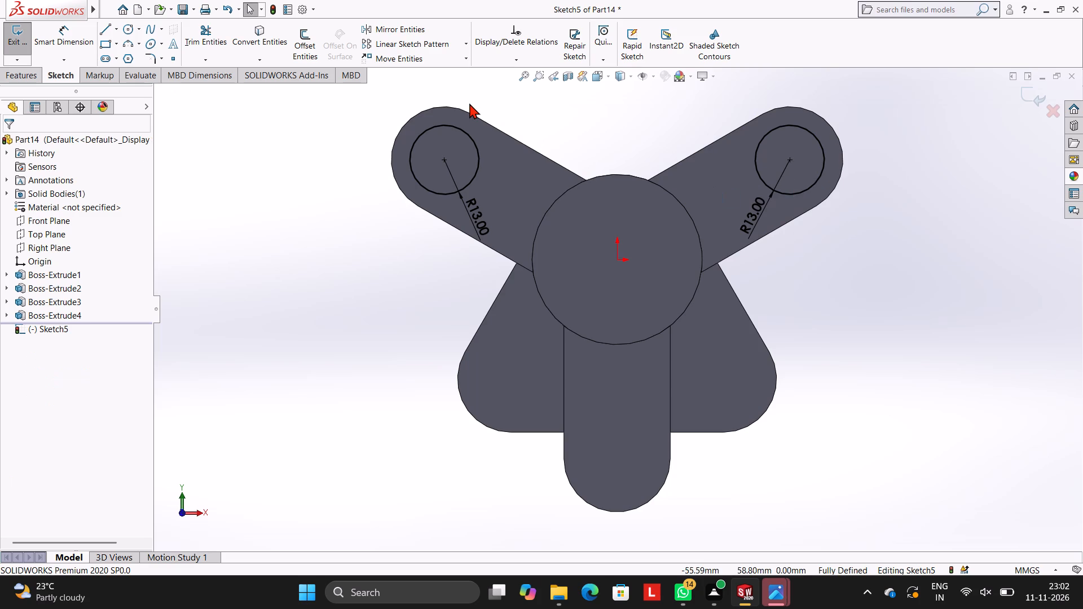
# Draw a 13 mm radius circle concentric with the lower arm's rounded end.
pyautogui.click(129, 32)
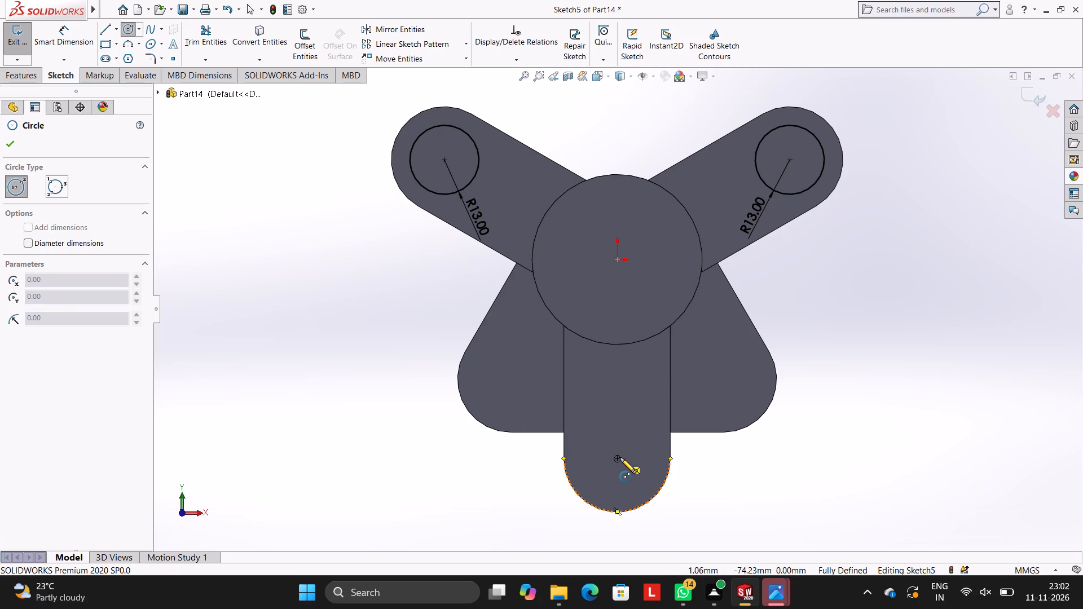
pyautogui.click(618, 457)
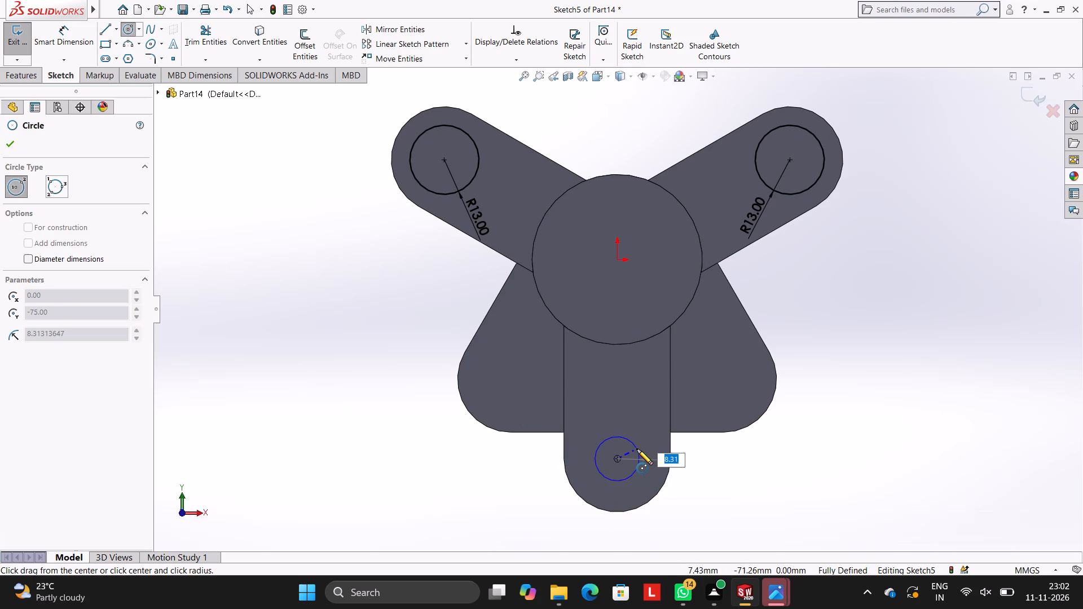
pyautogui.write('13')
pyautogui.press('Return')
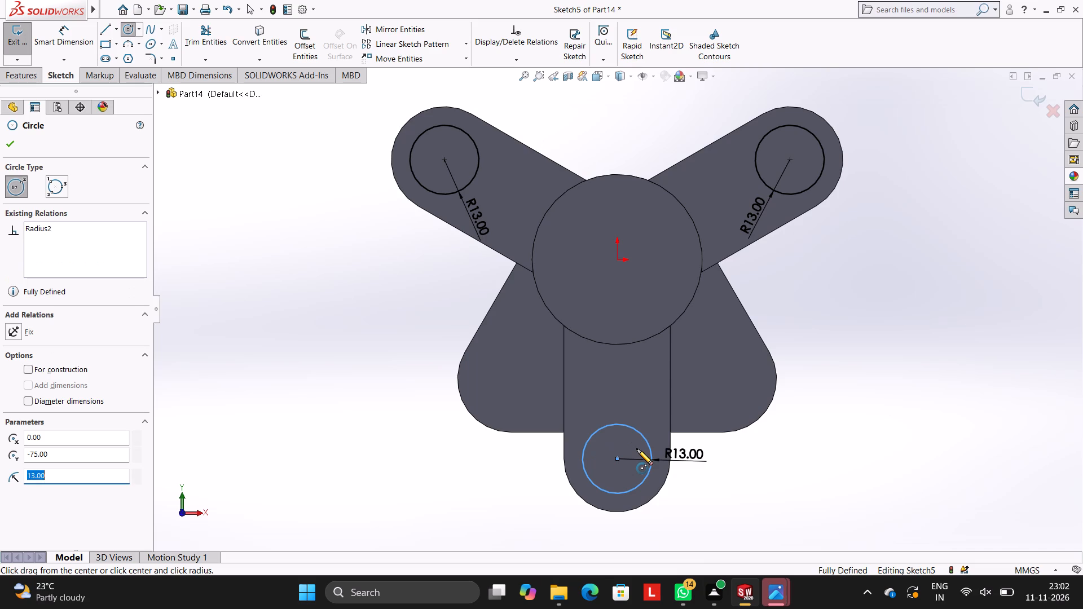
pyautogui.press('Escape')
pyautogui.press('Escape')
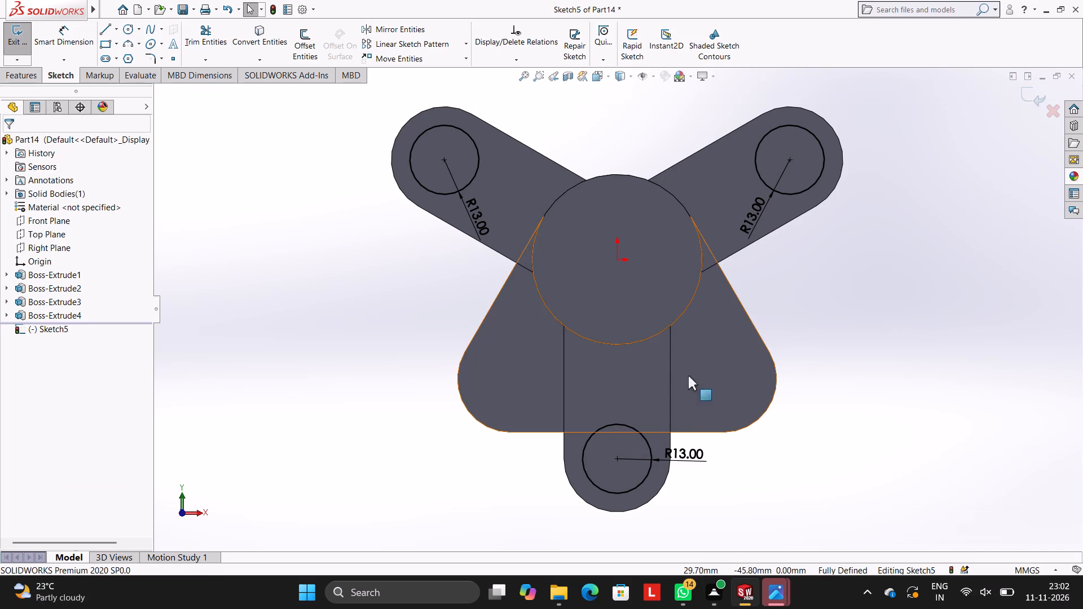
pyautogui.press('Escape')
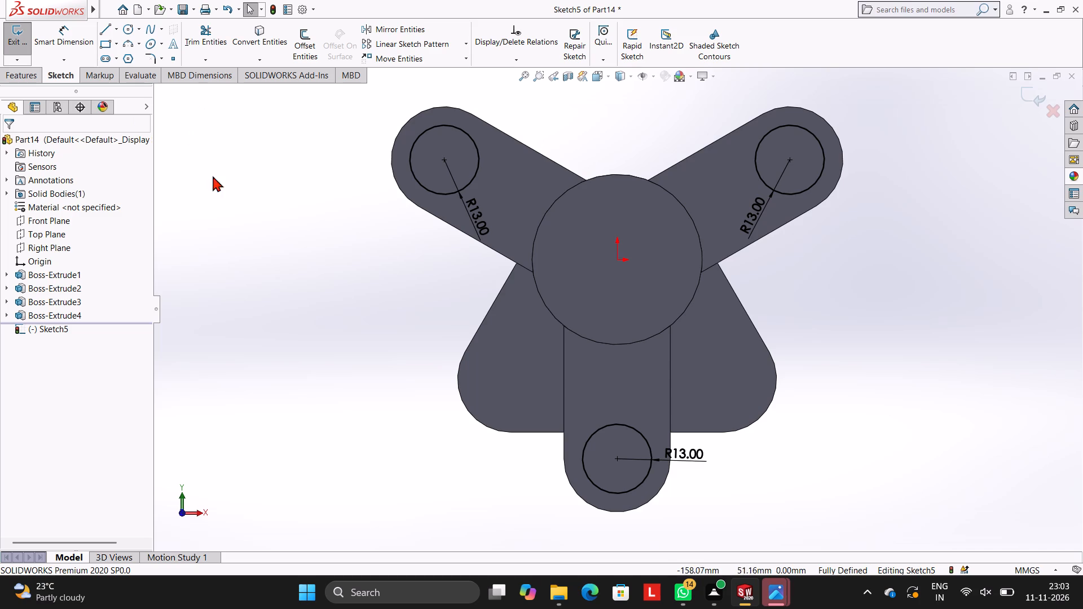
# Extrude the three arm-end circles 4 mm upward from the arms' top face, merged with the body.
pyautogui.click(34, 73)
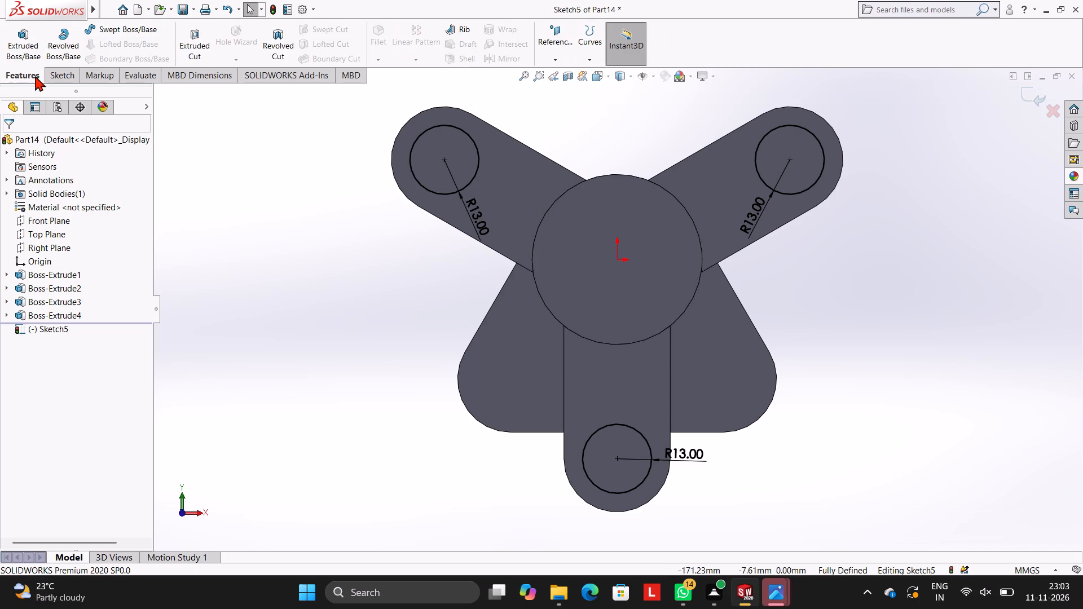
pyautogui.click(25, 40)
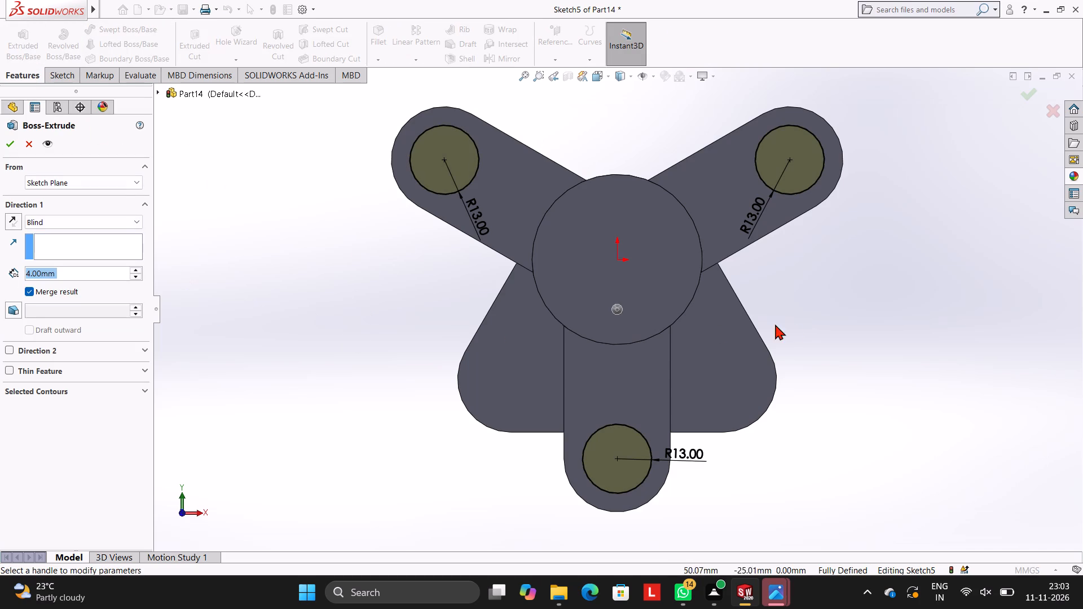
pyautogui.moveTo(800, 324); pyautogui.dragTo(669, 208, button='middle')
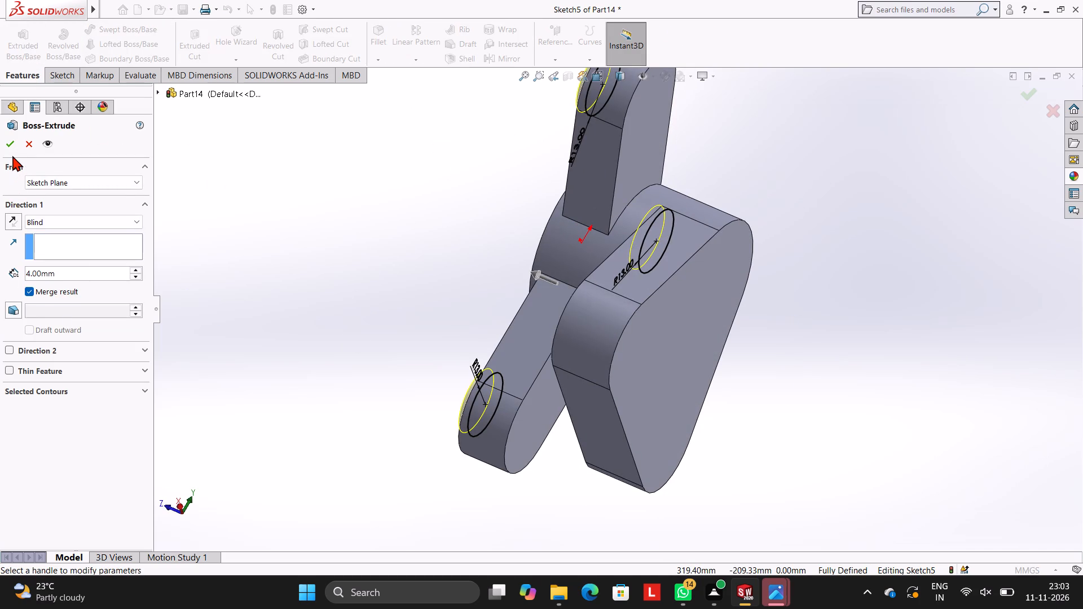
pyautogui.click(6, 149)
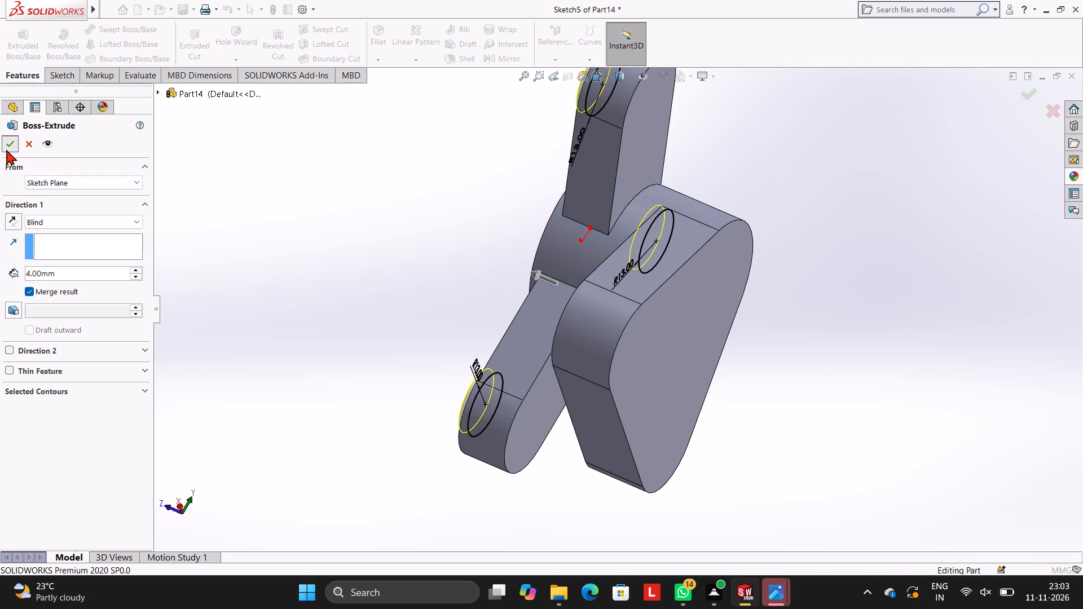
pyautogui.click(351, 195)
# Start a sketch on the upper-left arm's small boss face and draw a concentric circle of 8 mm radius.
pyautogui.moveTo(372, 201); pyautogui.dragTo(430, 214, button='middle')
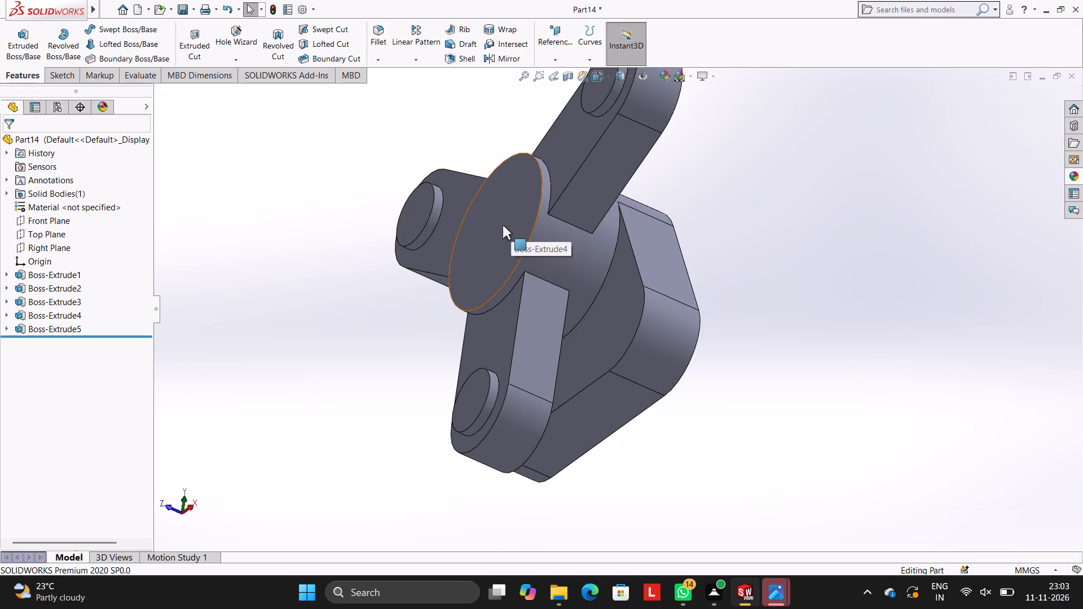
pyautogui.moveTo(703, 229); pyautogui.dragTo(785, 233, button='middle')
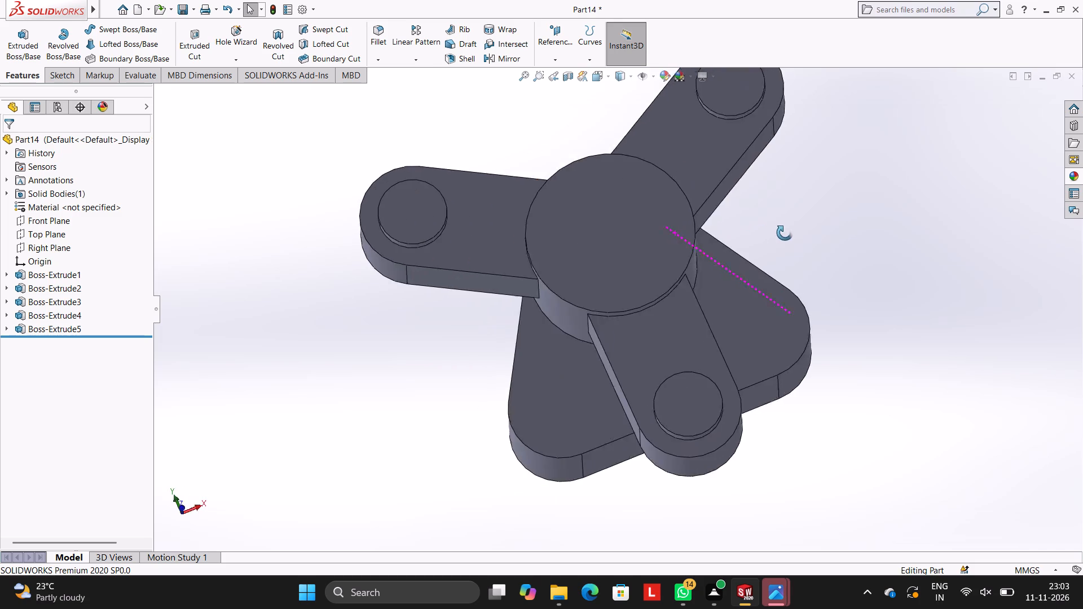
pyautogui.moveTo(785, 233); pyautogui.dragTo(763, 235, button='middle')
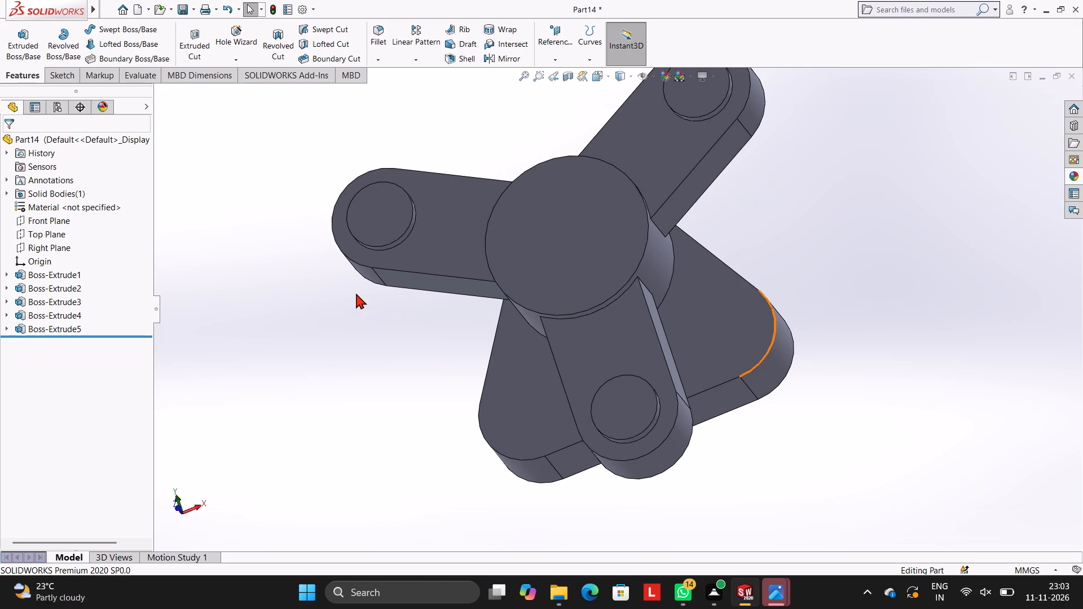
pyautogui.moveTo(676, 283); pyautogui.dragTo(671, 315, button='middle')
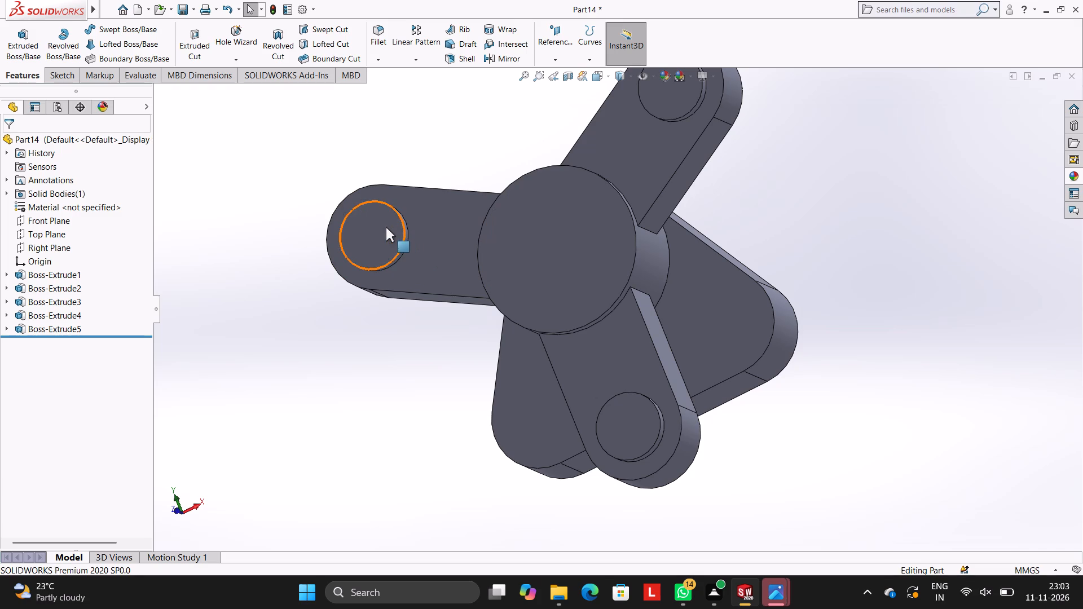
pyautogui.click(380, 227)
pyautogui.click(433, 196)
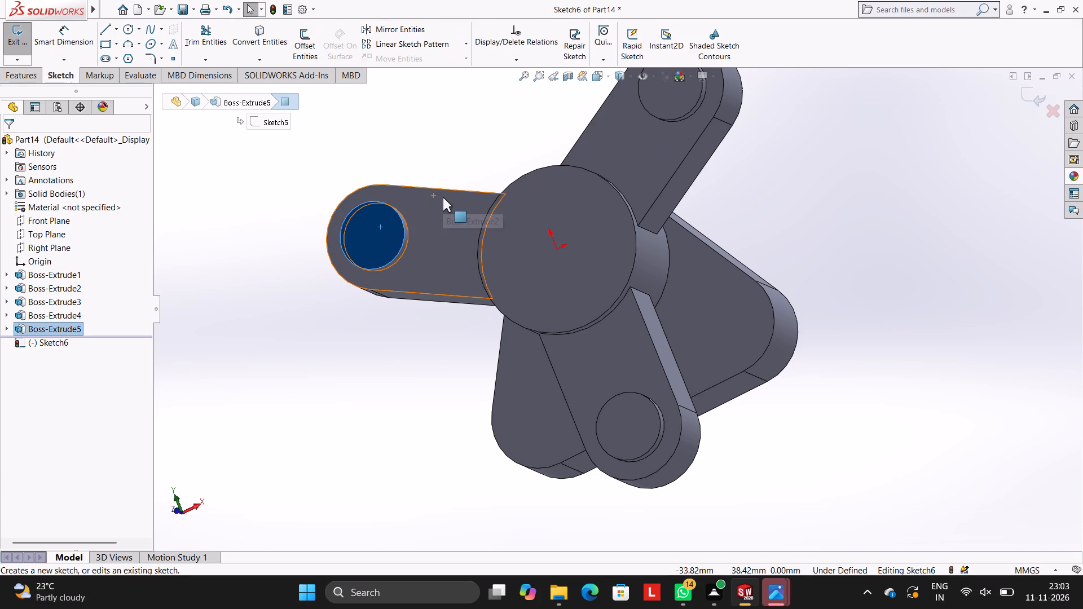
pyautogui.hotkey('ctrl', '8')
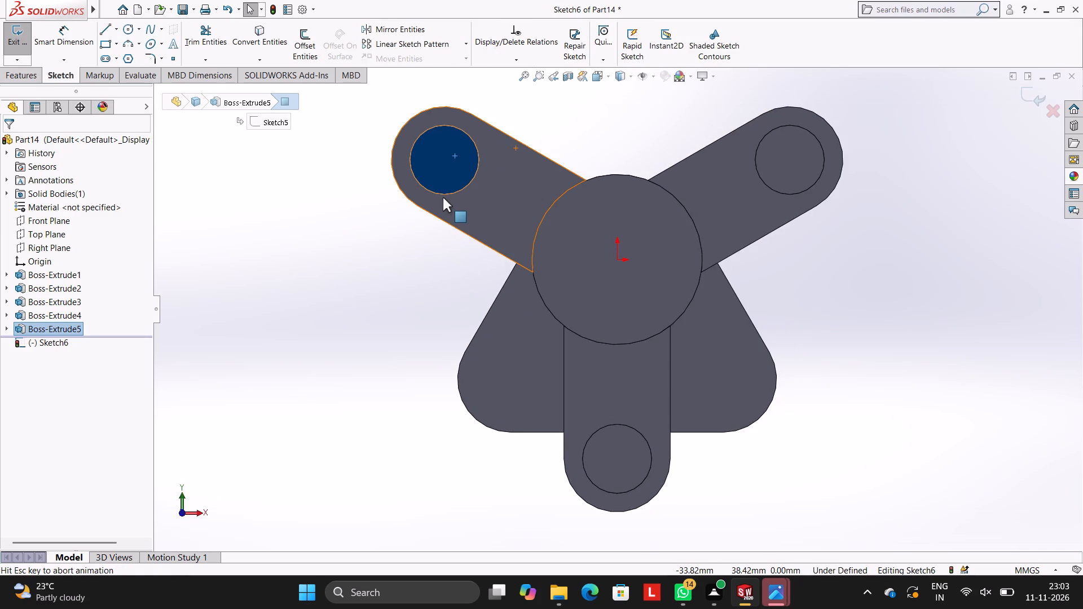
pyautogui.click(126, 27)
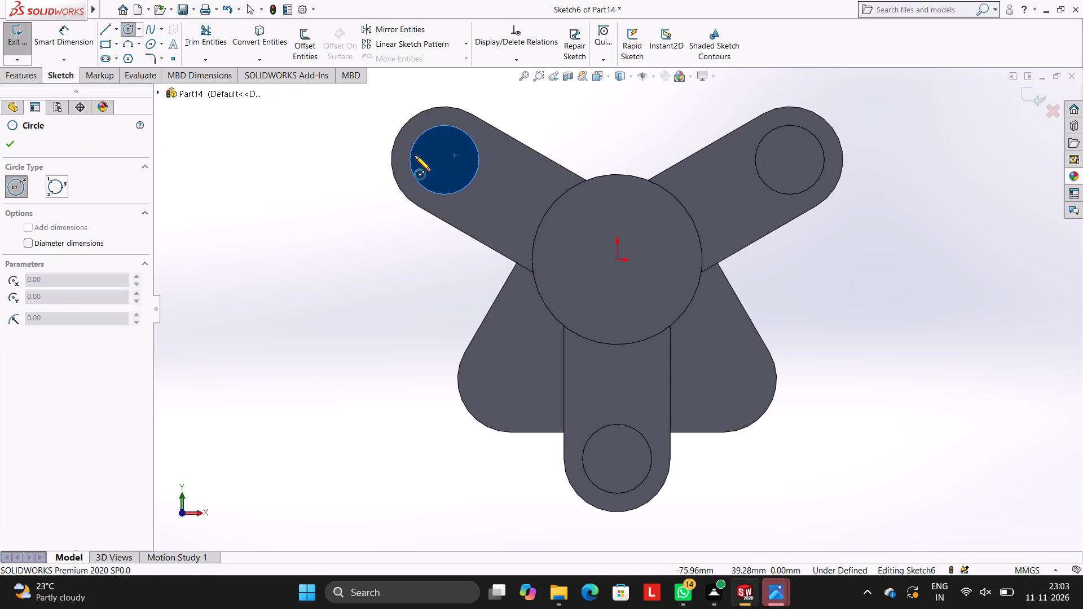
pyautogui.scroll(-5, 461, 167)
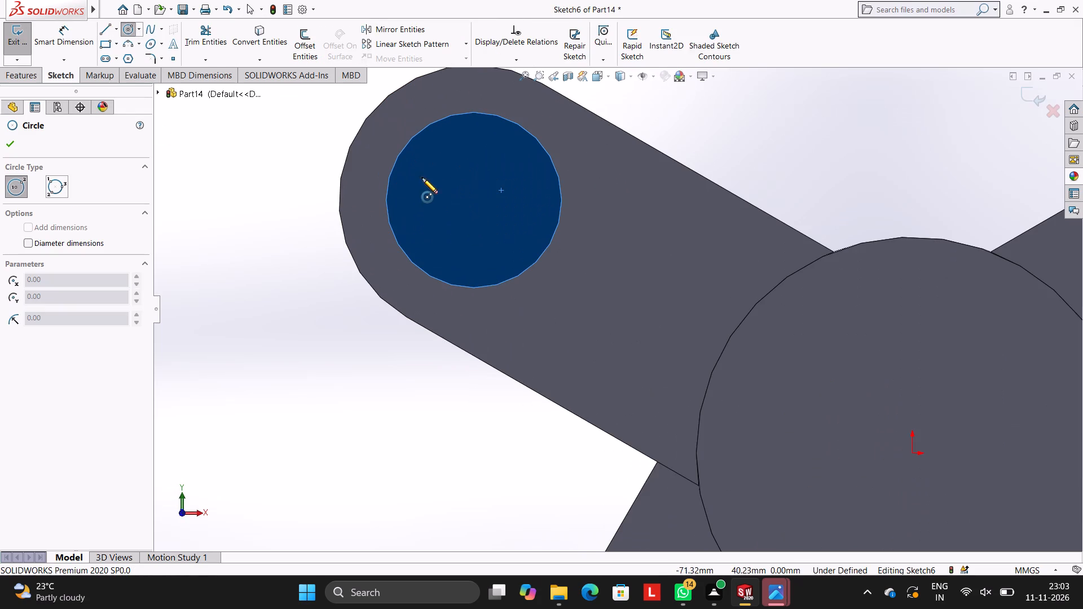
pyautogui.click(473, 200)
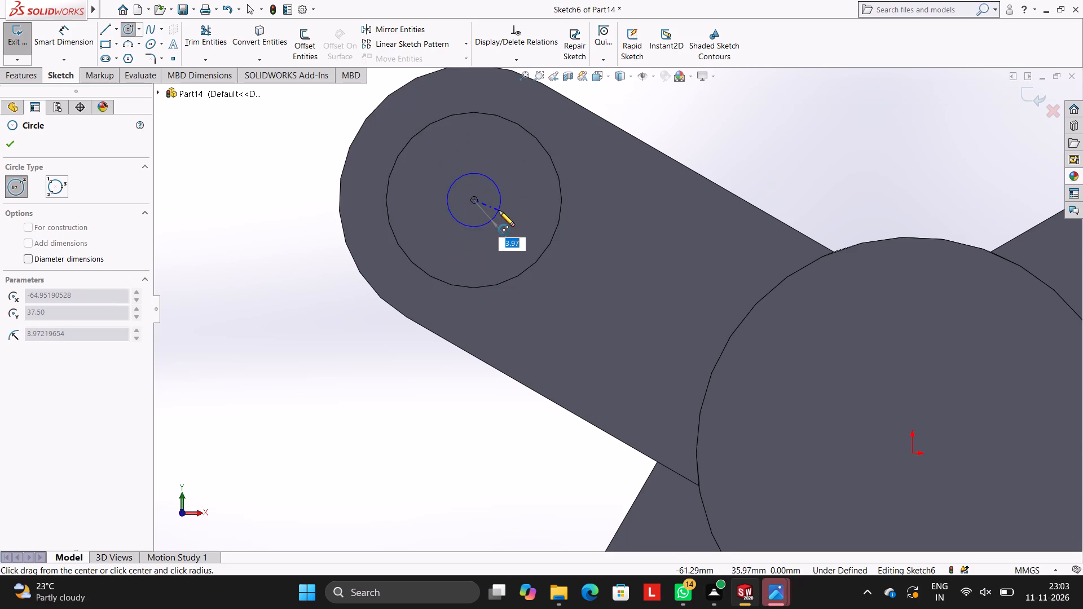
pyautogui.press('8')
pyautogui.press('Return')
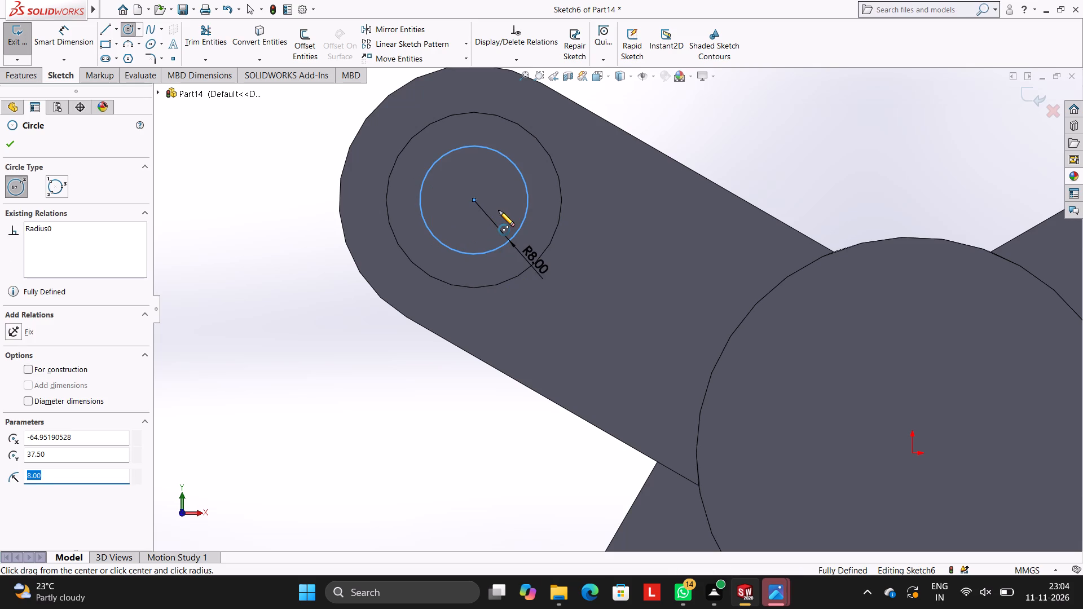
pyautogui.press('Escape')
pyautogui.press('Escape')
pyautogui.press('Escape')
# Draw a circle of 8 mm radius concentric with the upper-right arm's small end boss.
pyautogui.scroll(3, 837, 323)
pyautogui.scroll(-3, 840, 325)
pyautogui.scroll(5, 855, 327)
pyautogui.scroll(-1, 711, 299)
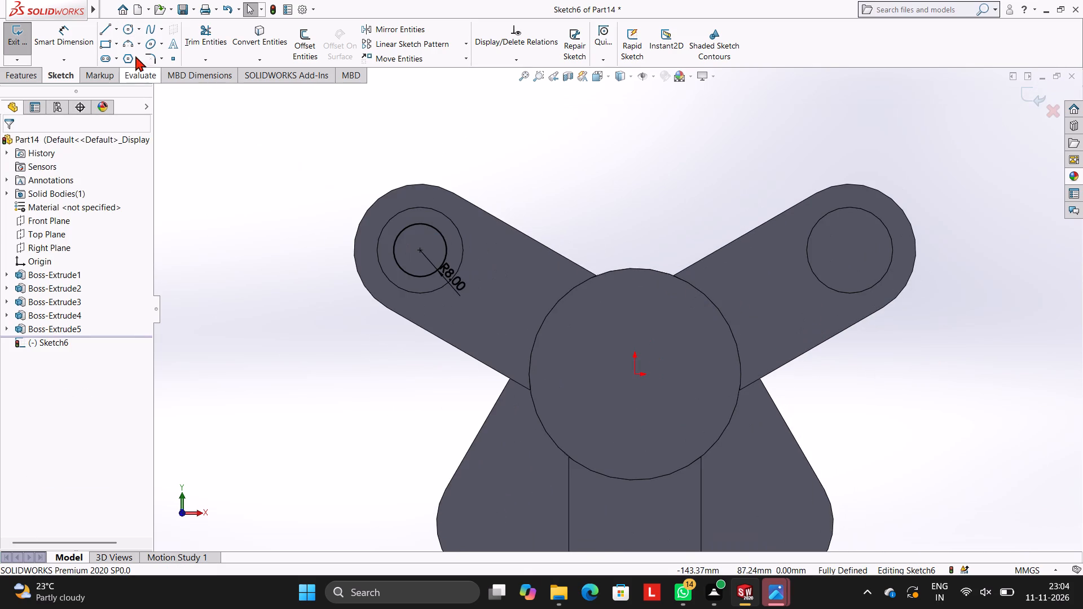
pyautogui.click(124, 27)
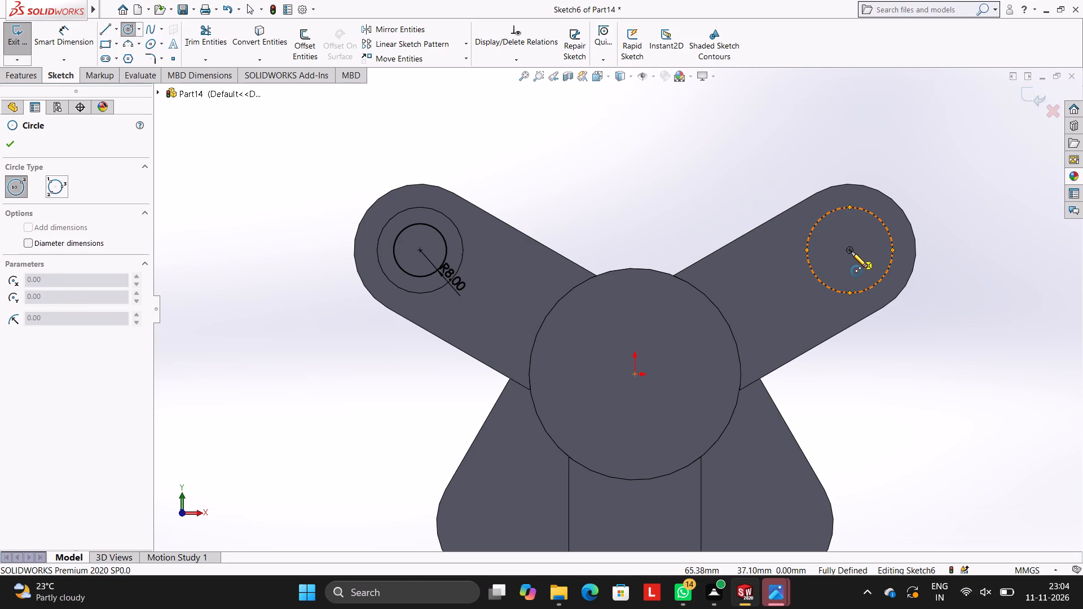
pyautogui.click(849, 249)
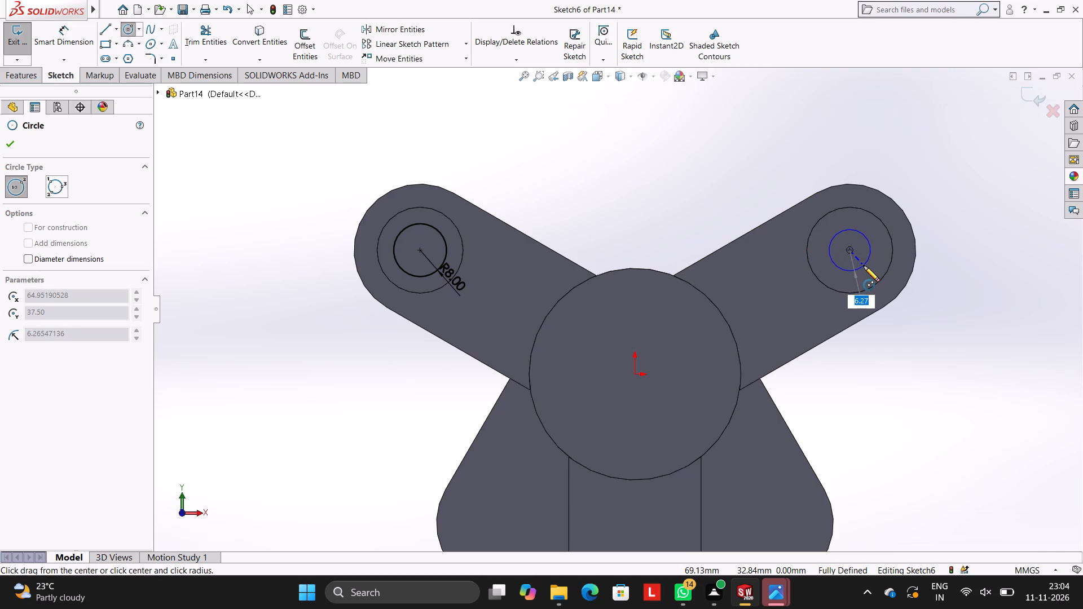
pyautogui.press('8')
pyautogui.press('Return')
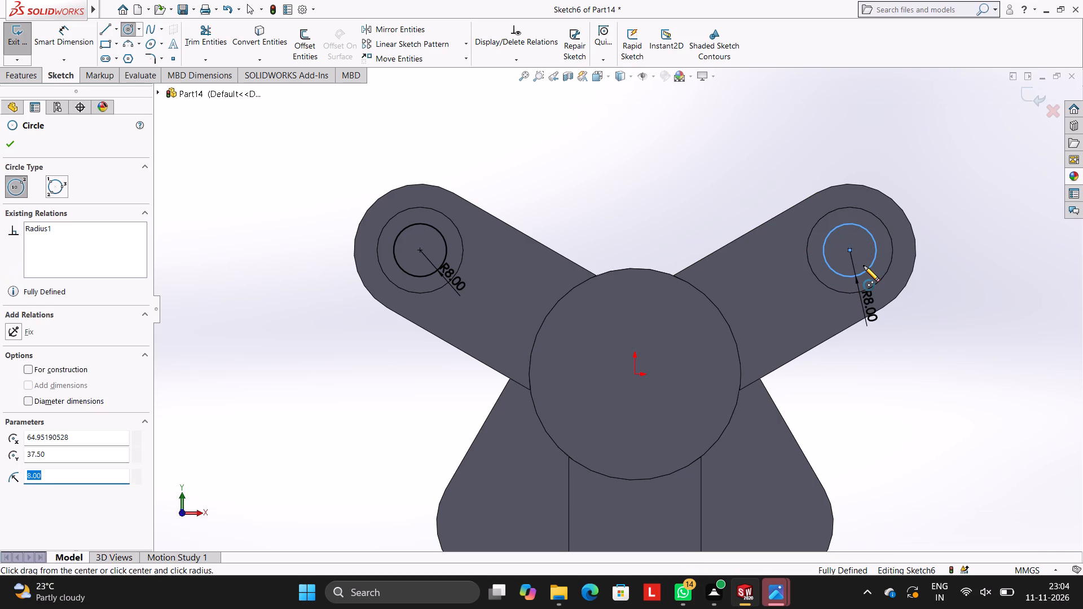
pyautogui.press('Escape')
pyautogui.press('Escape')
# Draw a circle of 8 mm radius concentric with the lower arm's small end boss.
pyautogui.scroll(3, 692, 460)
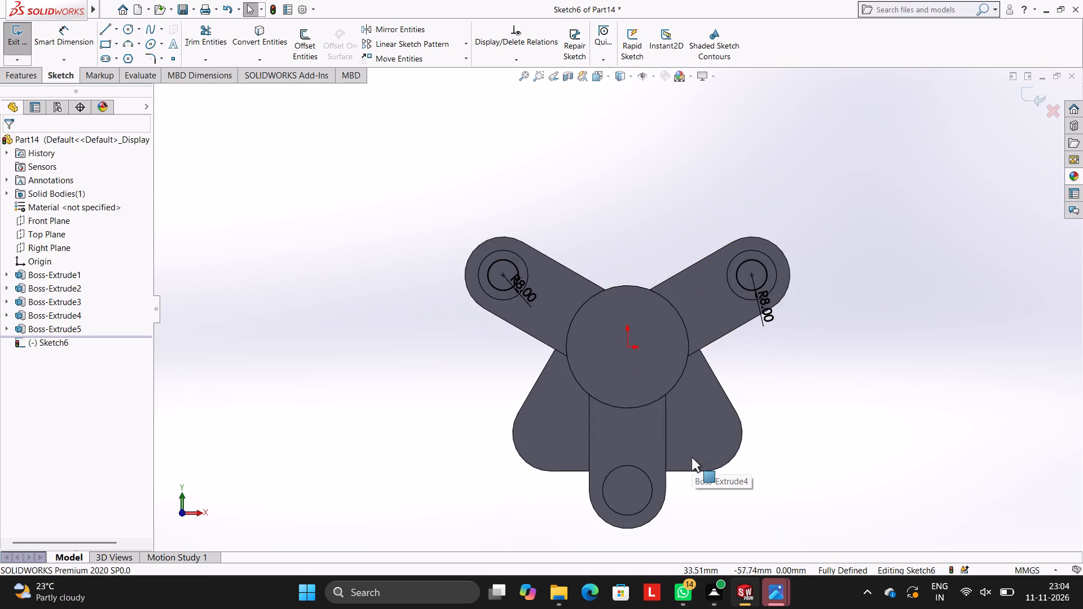
pyautogui.scroll(-2, 687, 461)
pyautogui.click(126, 29)
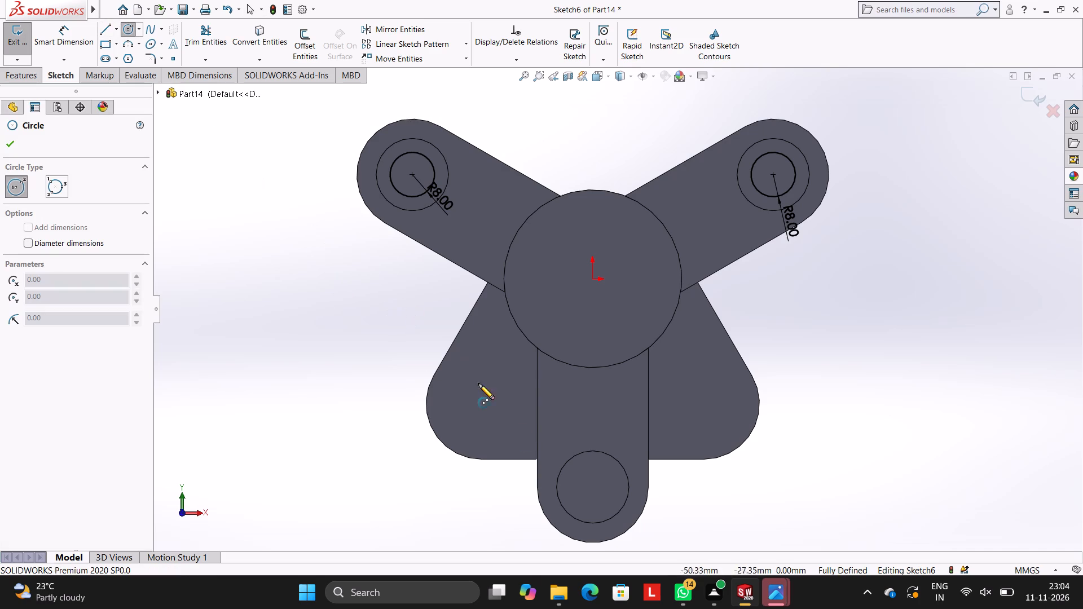
pyautogui.click(593, 486)
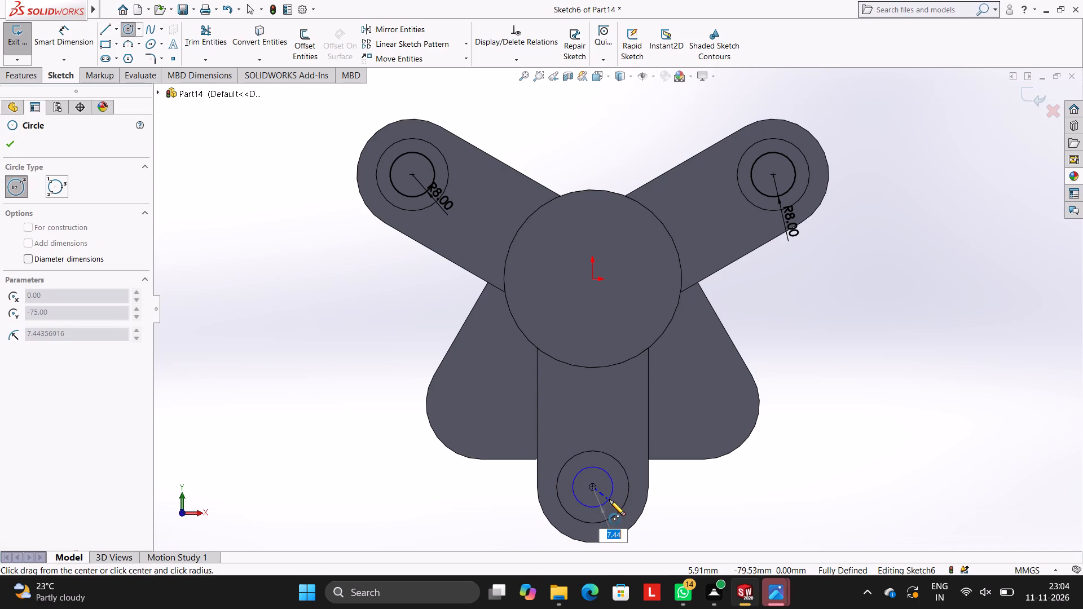
pyautogui.press('8')
pyautogui.press('Return')
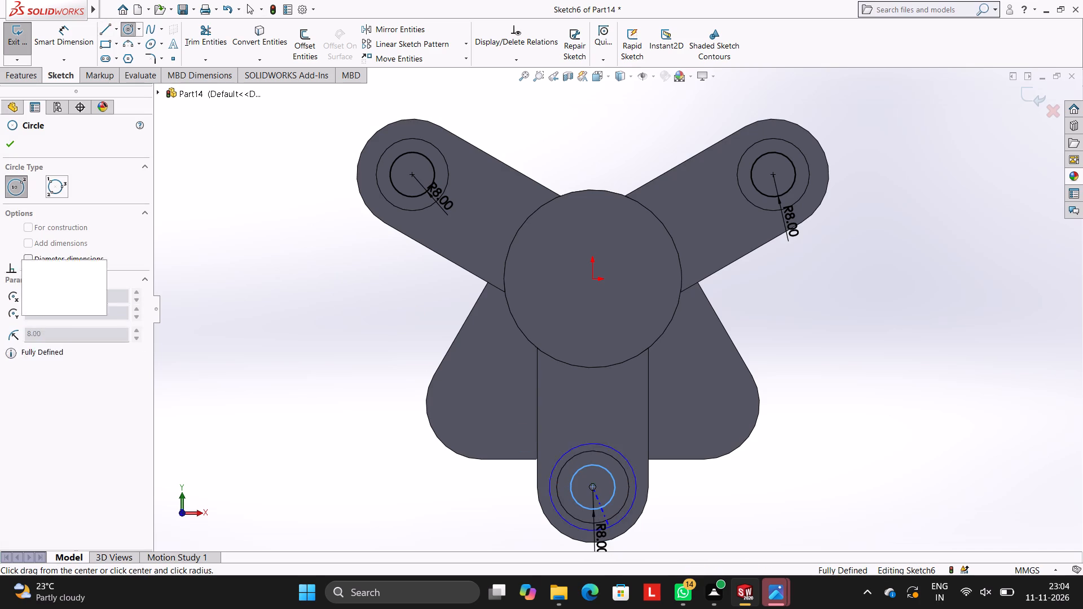
pyautogui.press('Escape')
pyautogui.press('Escape')
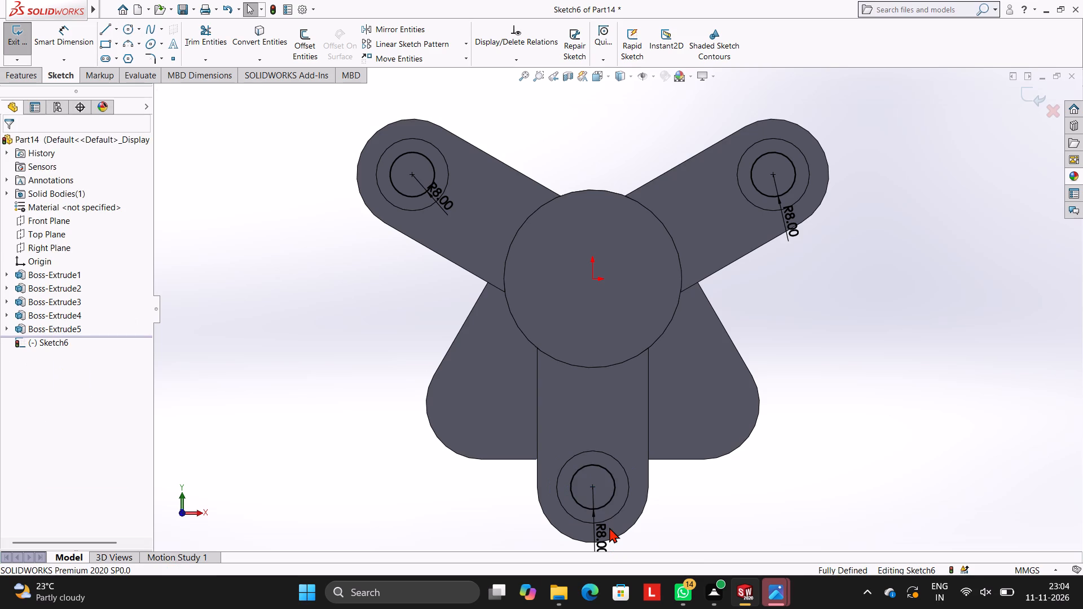
# Start an extruded cut from the three 8 mm radius circles with a blind depth of 20 mm.
pyautogui.click(34, 72)
pyautogui.click(191, 46)
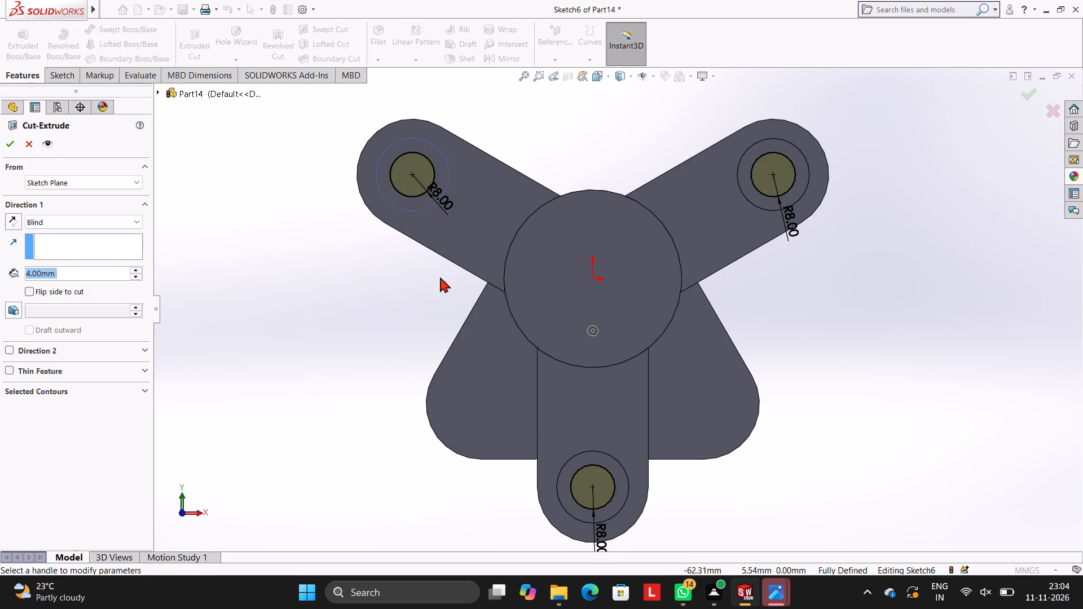
pyautogui.moveTo(547, 323); pyautogui.dragTo(602, 254, button='middle')
pyautogui.click(68, 268)
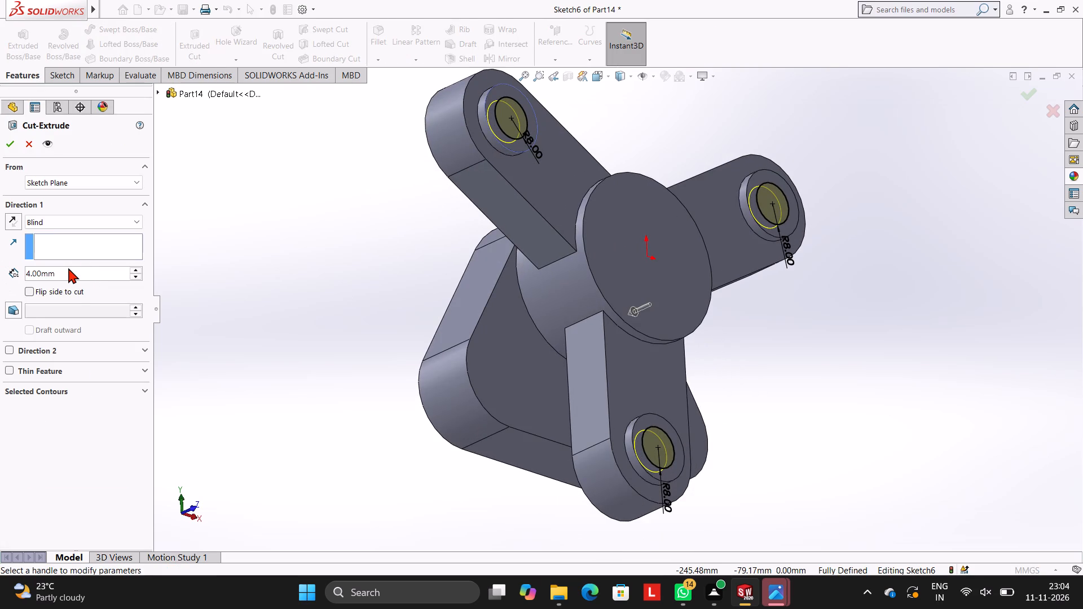
pyautogui.press('BackSpace')
pyautogui.press('BackSpace')
pyautogui.press('BackSpace')
pyautogui.press('BackSpace')
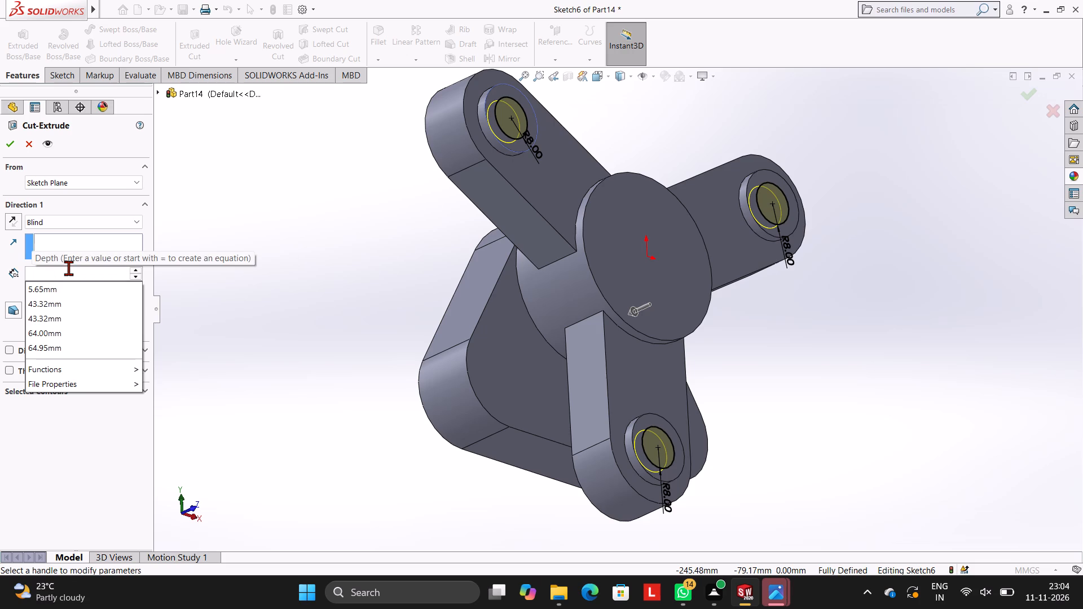
pyautogui.write('20')
pyautogui.press('Return')
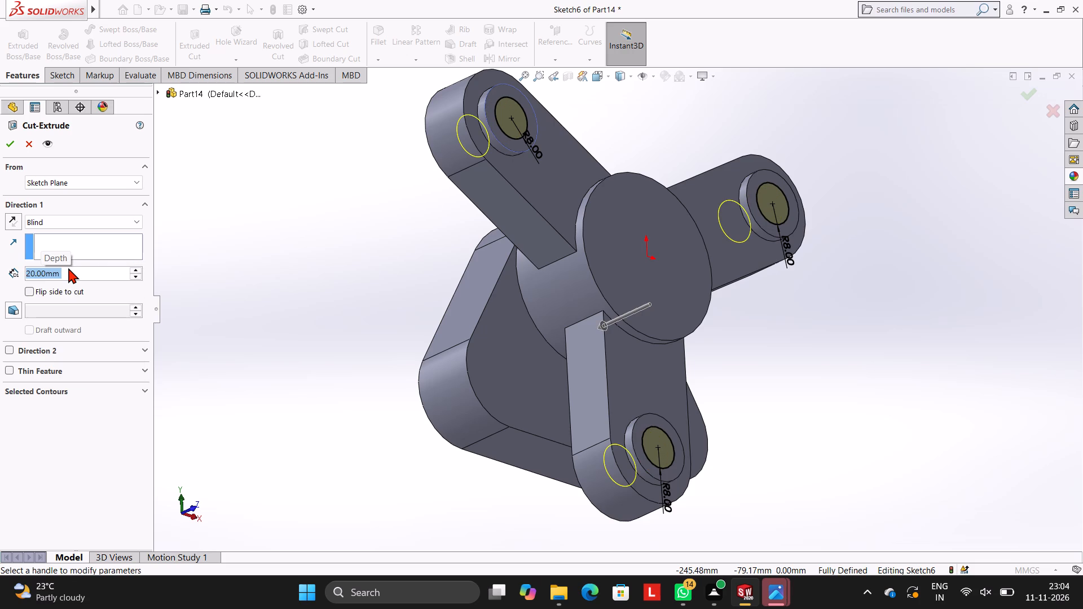
# Set the blind cut depth to 25 mm and complete the three holes through the arm ends.
pyautogui.moveTo(367, 299); pyautogui.dragTo(428, 272, button='middle')
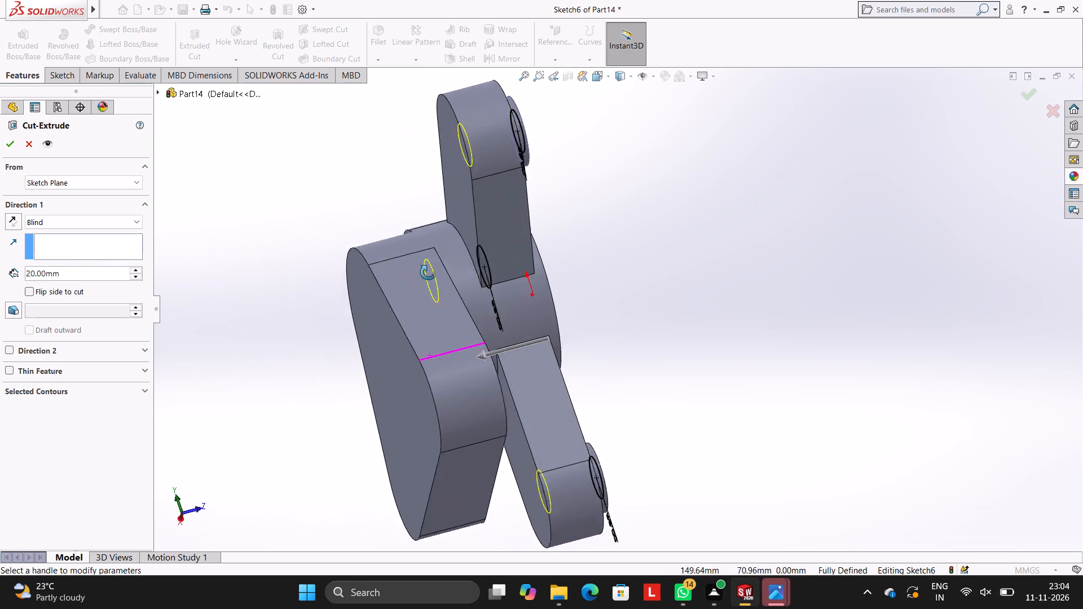
pyautogui.moveTo(428, 272); pyautogui.dragTo(420, 273, button='middle')
pyautogui.click(82, 269)
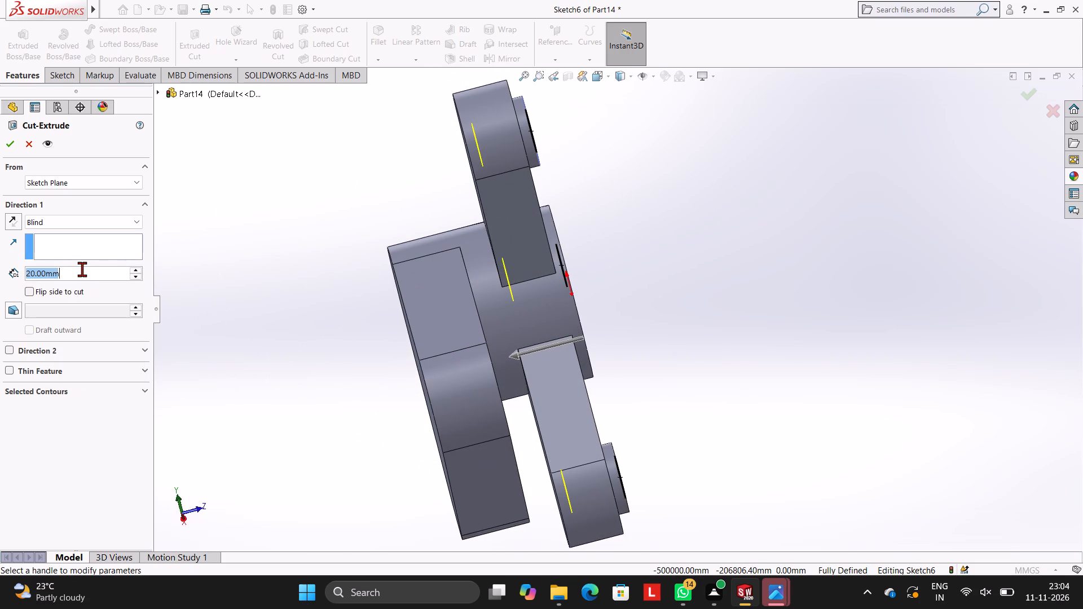
pyautogui.press('BackSpace')
pyautogui.press('BackSpace')
pyautogui.press('BackSpace')
pyautogui.press('BackSpace')
pyautogui.press('BackSpace')
pyautogui.press('BackSpace')
pyautogui.press('BackSpace')
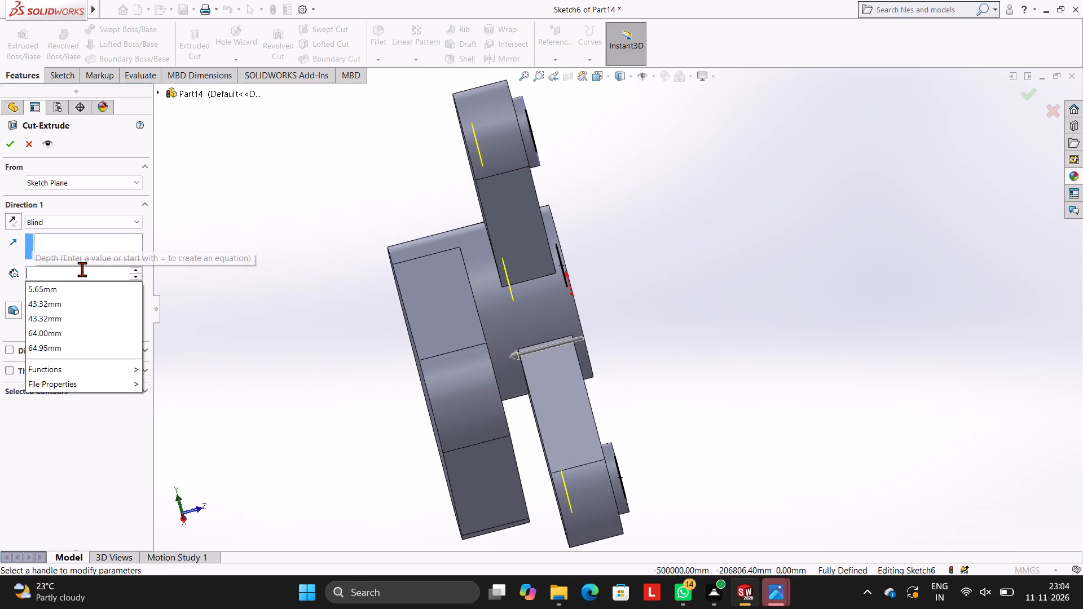
pyautogui.write('25')
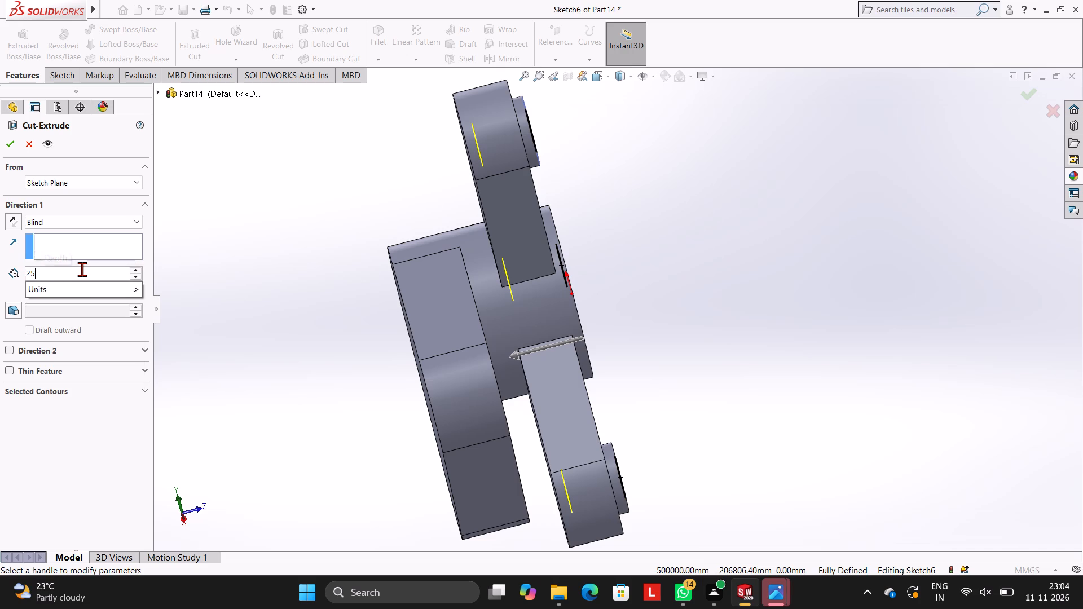
pyautogui.press('Return')
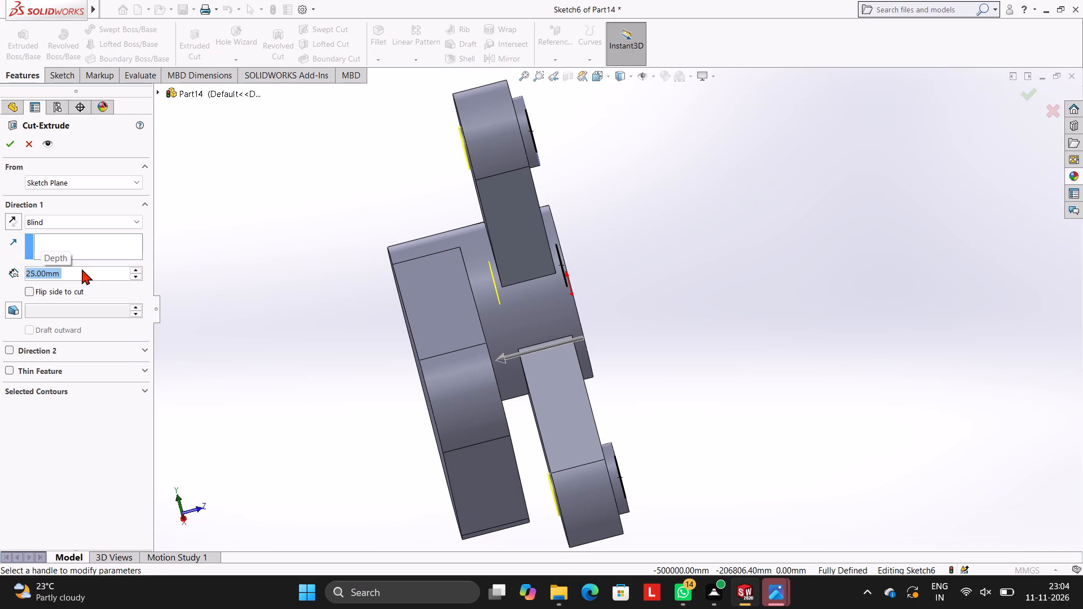
pyautogui.click(6, 143)
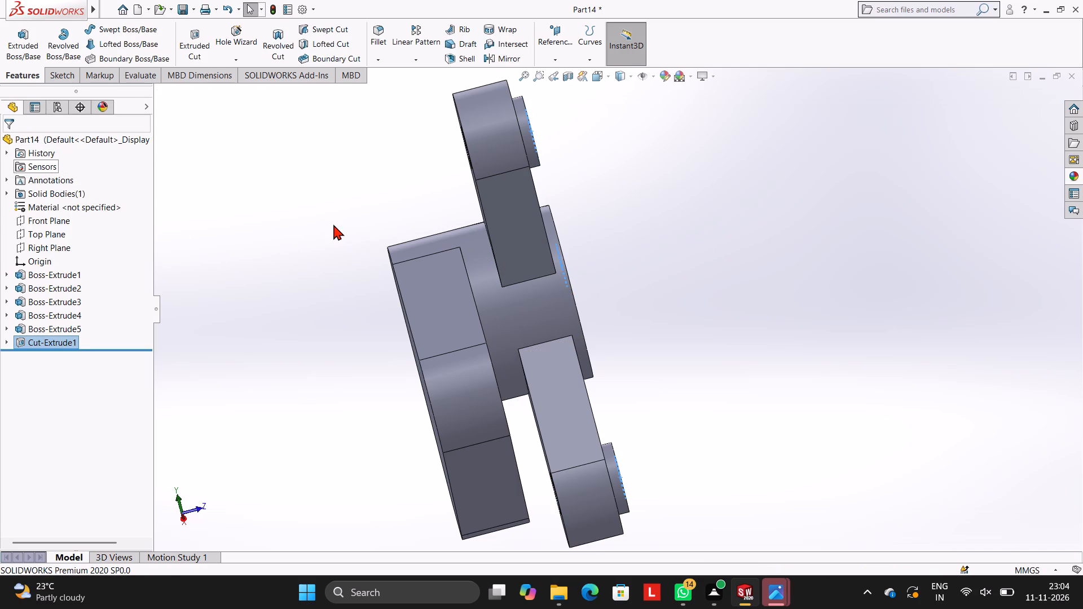
pyautogui.click(333, 224)
# Start a sketch on the central boss's circular top face, viewed face-on, and activate the Circle tool.
pyautogui.moveTo(648, 237); pyautogui.dragTo(539, 231, button='middle')
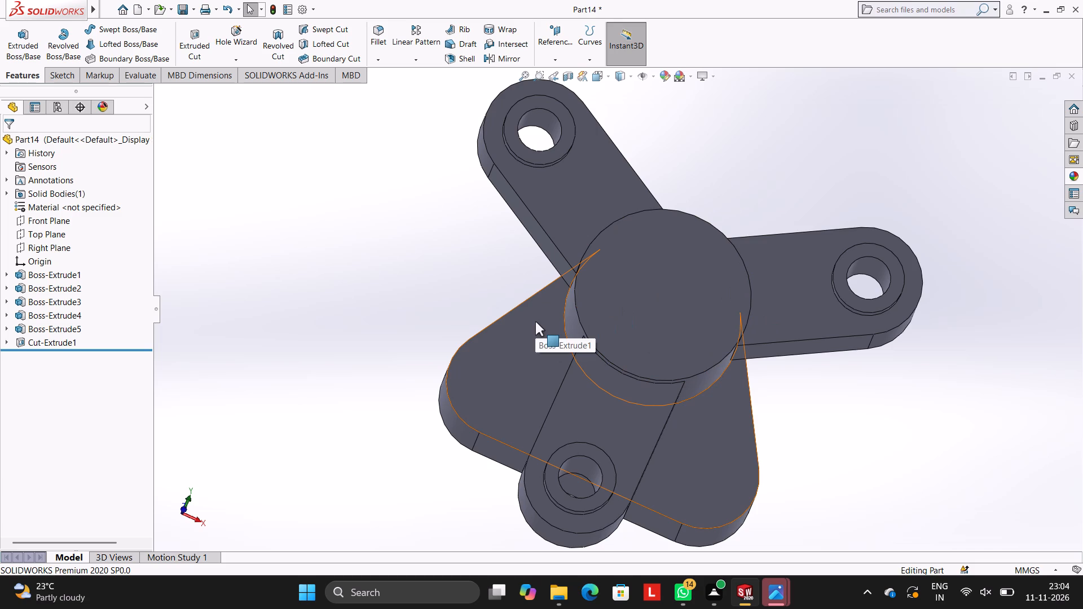
pyautogui.moveTo(617, 390); pyautogui.dragTo(628, 381, button='middle')
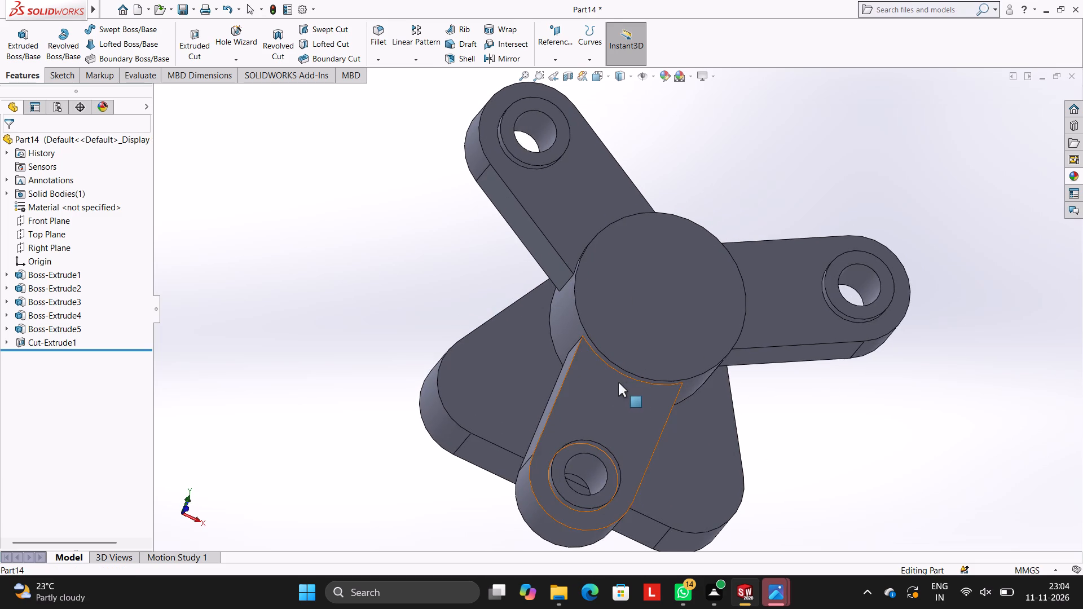
pyautogui.scroll(3, 725, 395)
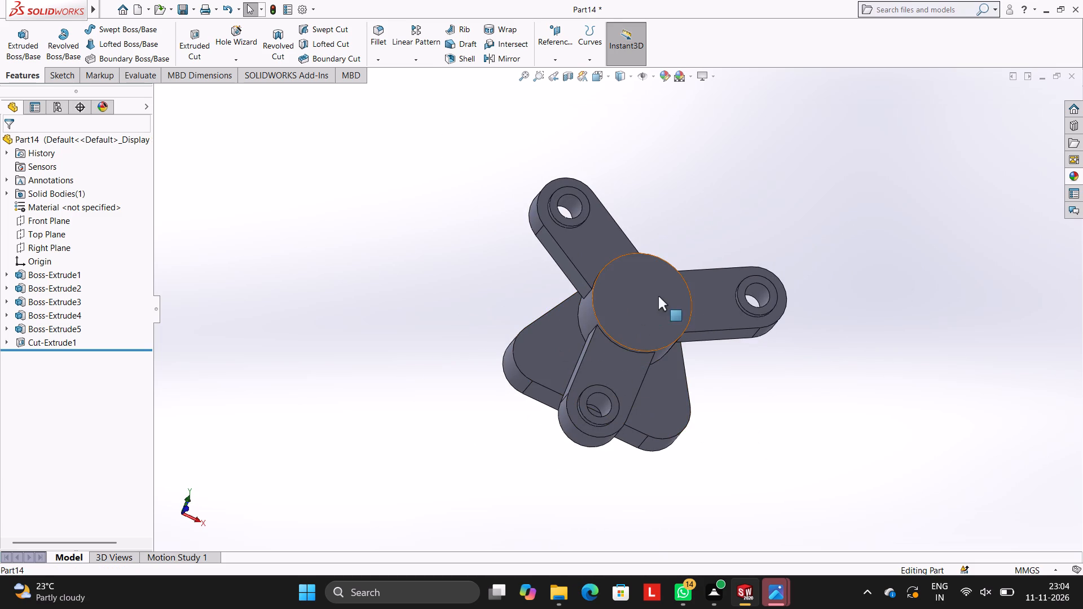
pyautogui.click(640, 293)
pyautogui.click(692, 258)
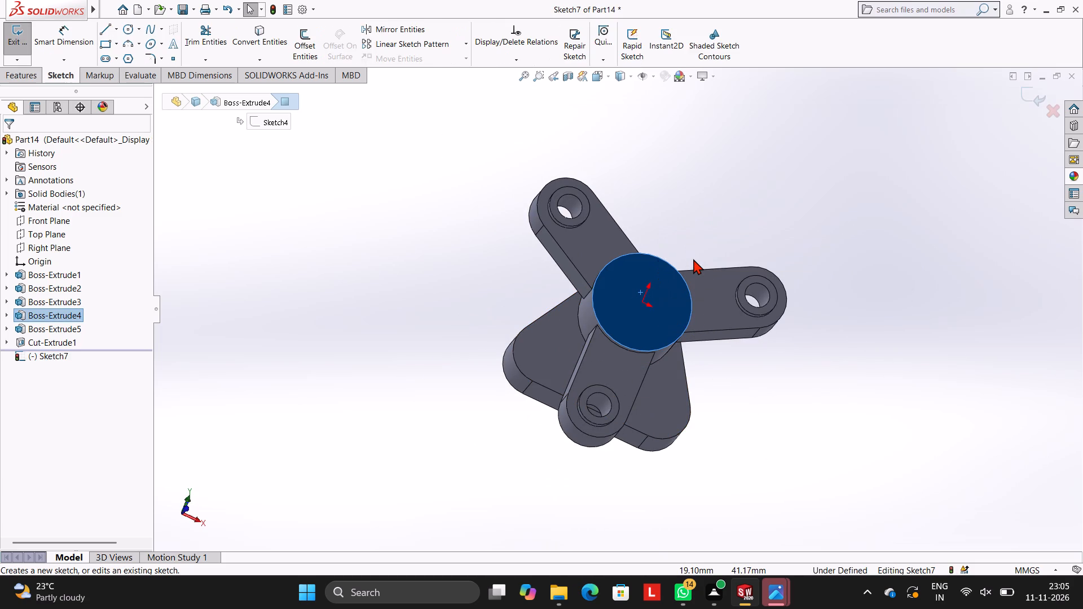
pyautogui.hotkey('ctrl', '8')
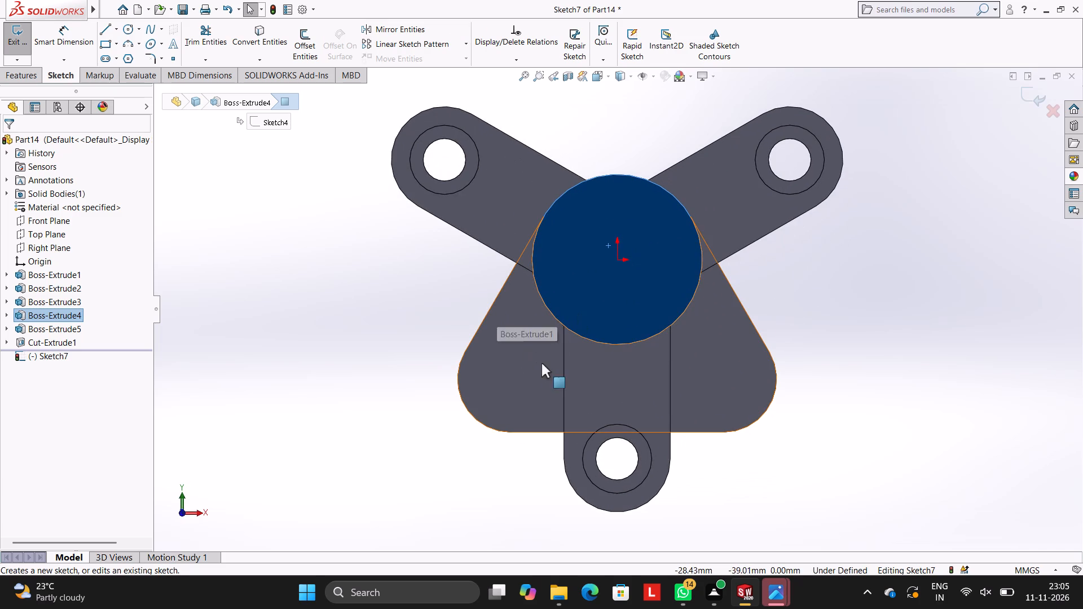
pyautogui.click(128, 30)
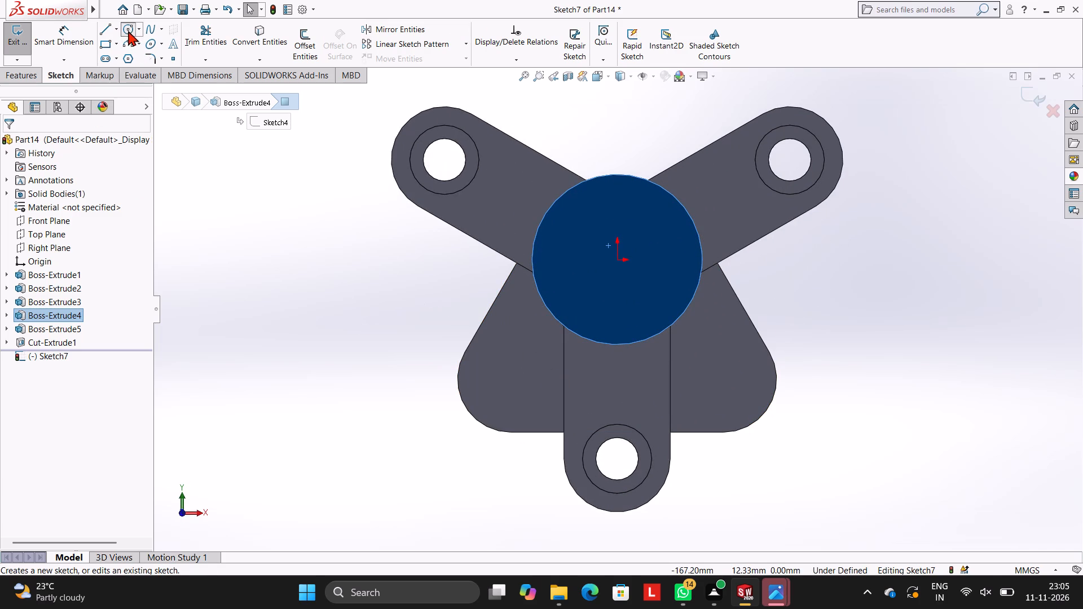
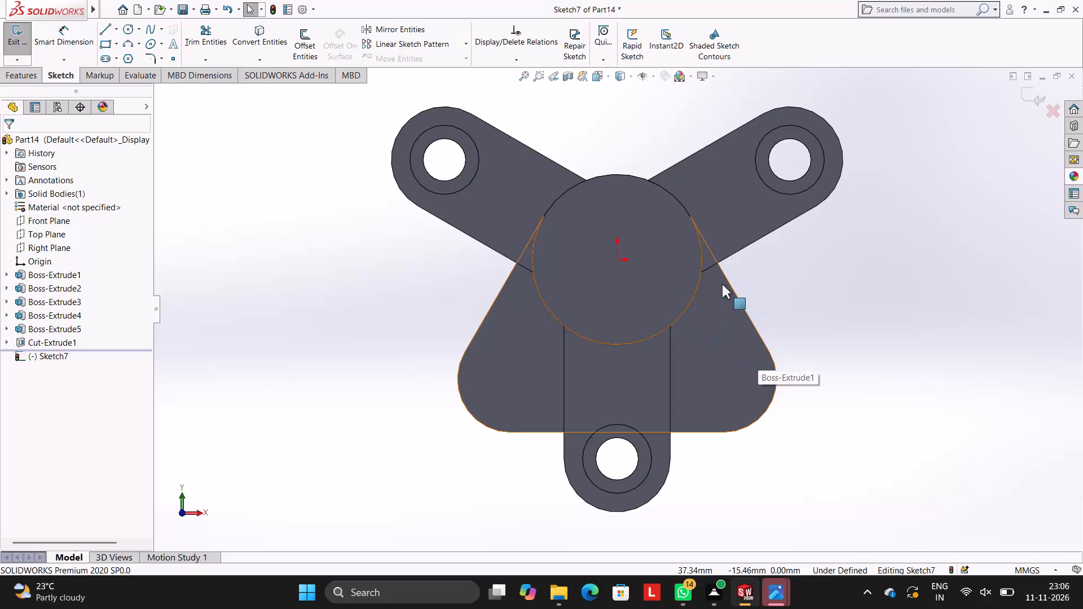
# Restart the sketch on the central boss's circular top face and draw a 20 mm radius circle centred on the origin.
pyautogui.click(1023, 99)
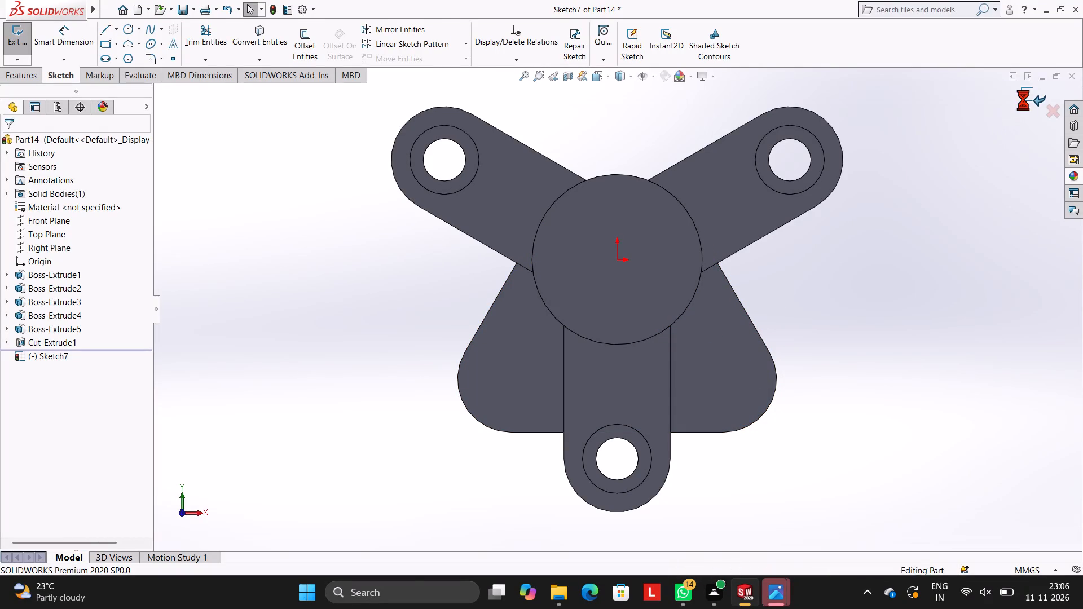
pyautogui.click(617, 258)
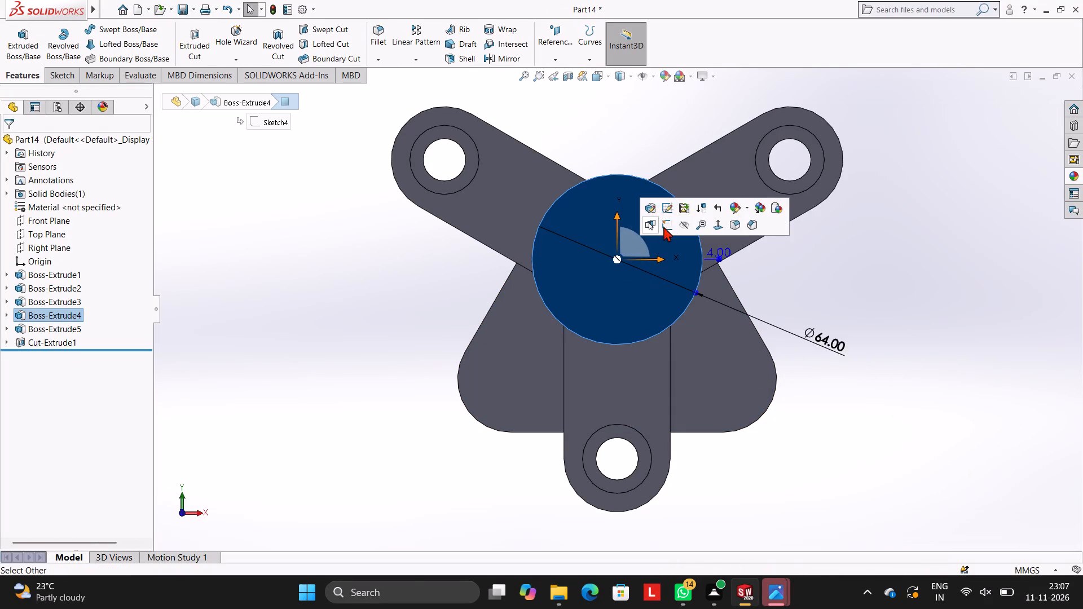
pyautogui.click(666, 222)
pyautogui.hotkey('ctrl', '8')
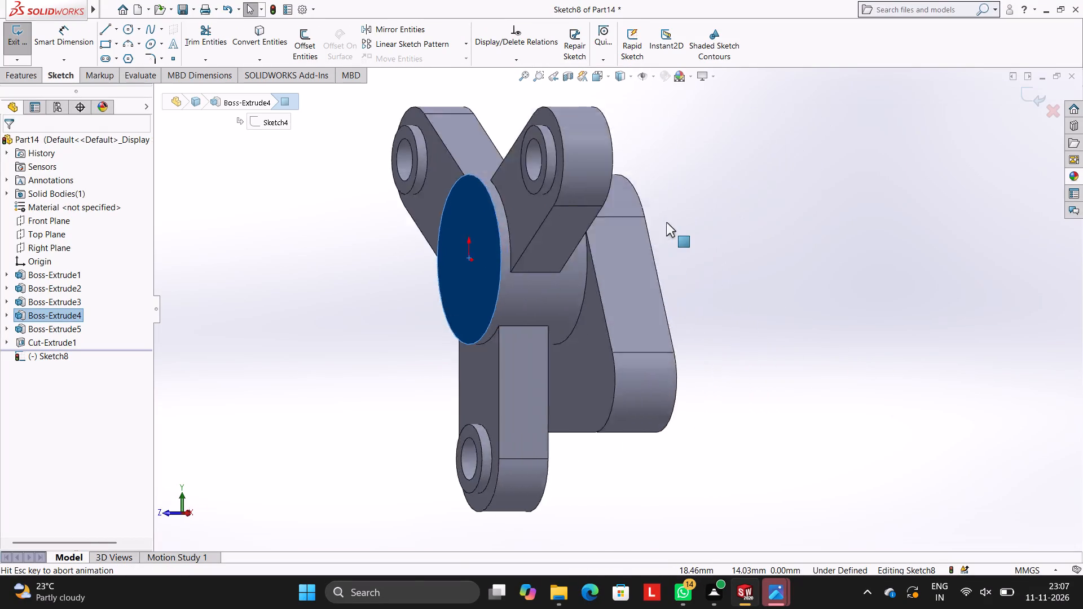
pyautogui.hotkey('ctrl', '8')
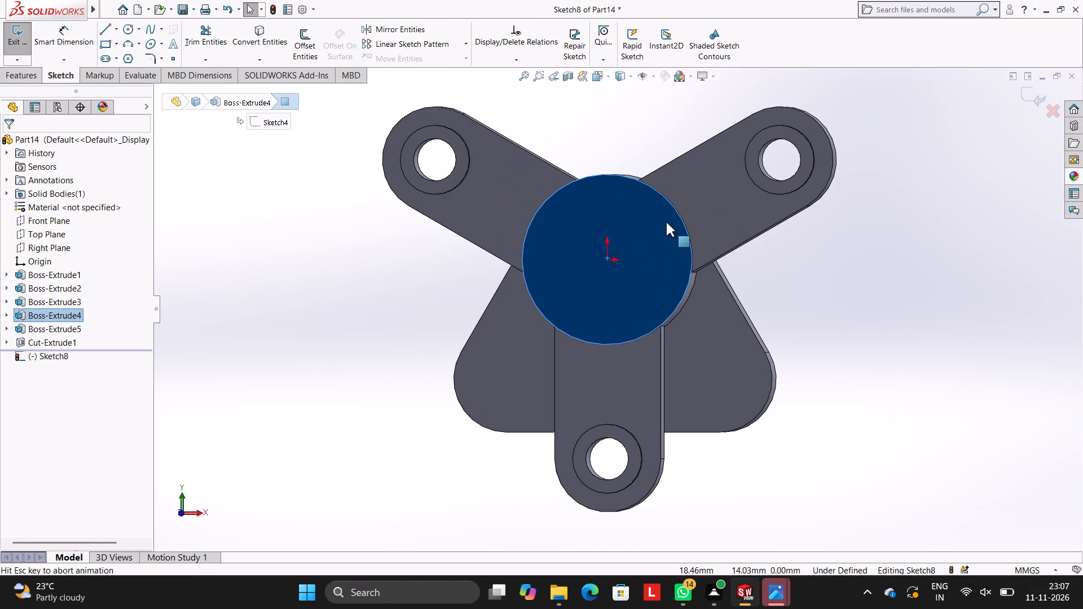
pyautogui.click(129, 25)
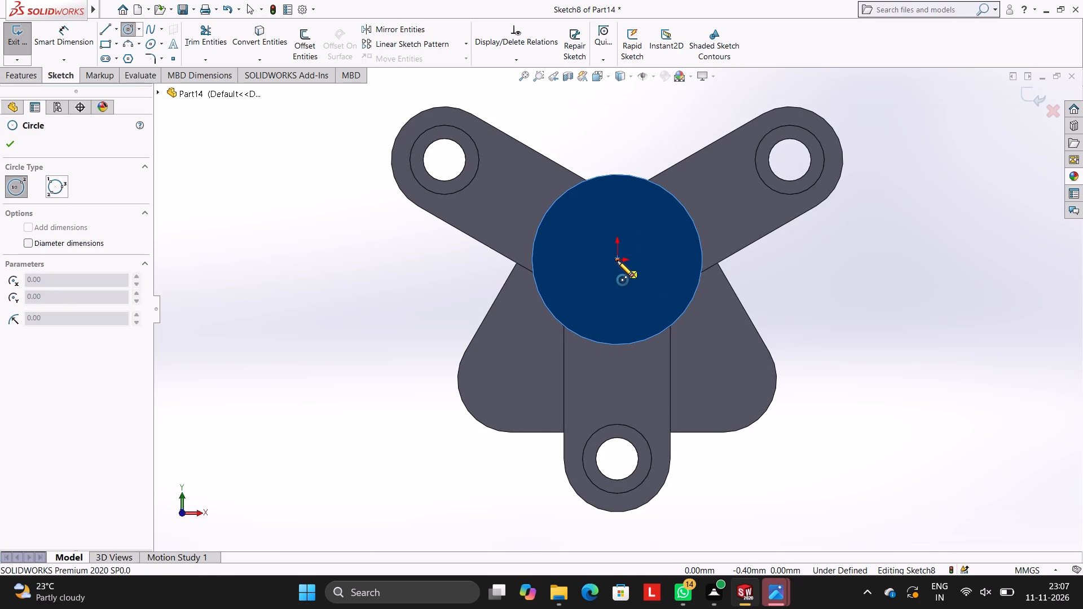
pyautogui.click(617, 261)
pyautogui.write('20')
pyautogui.press('Return')
pyautogui.press('Escape')
pyautogui.press('Escape')
pyautogui.press('Escape')
pyautogui.press('Escape')
pyautogui.press('Escape')
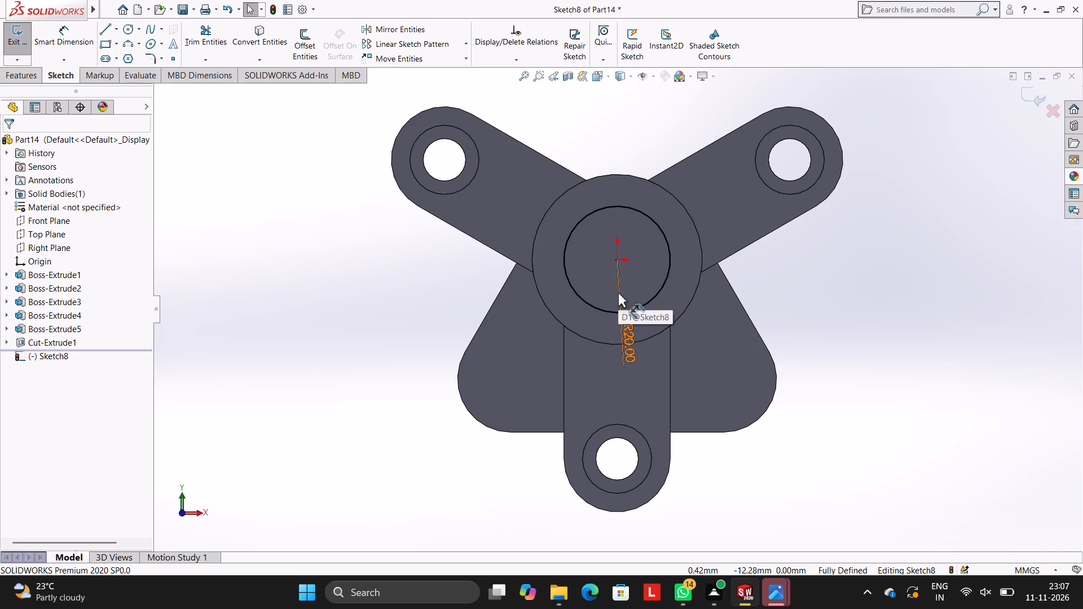
# Draw a 24 mm vertical line down from the circle's centre, continued by a 2.5 mm horizontal line to the right.
pyautogui.click(108, 27)
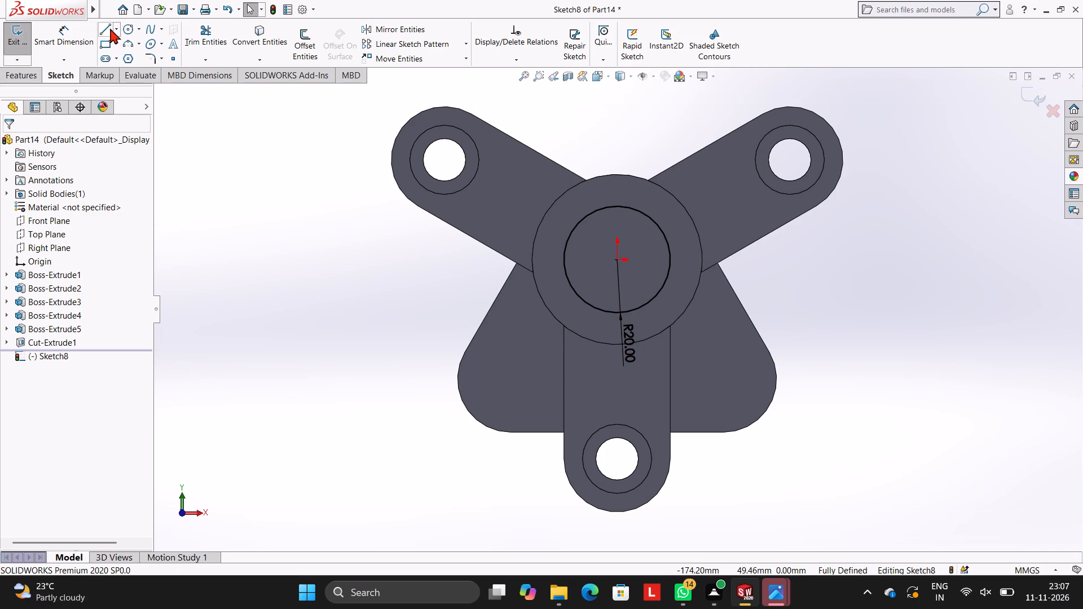
pyautogui.click(617, 259)
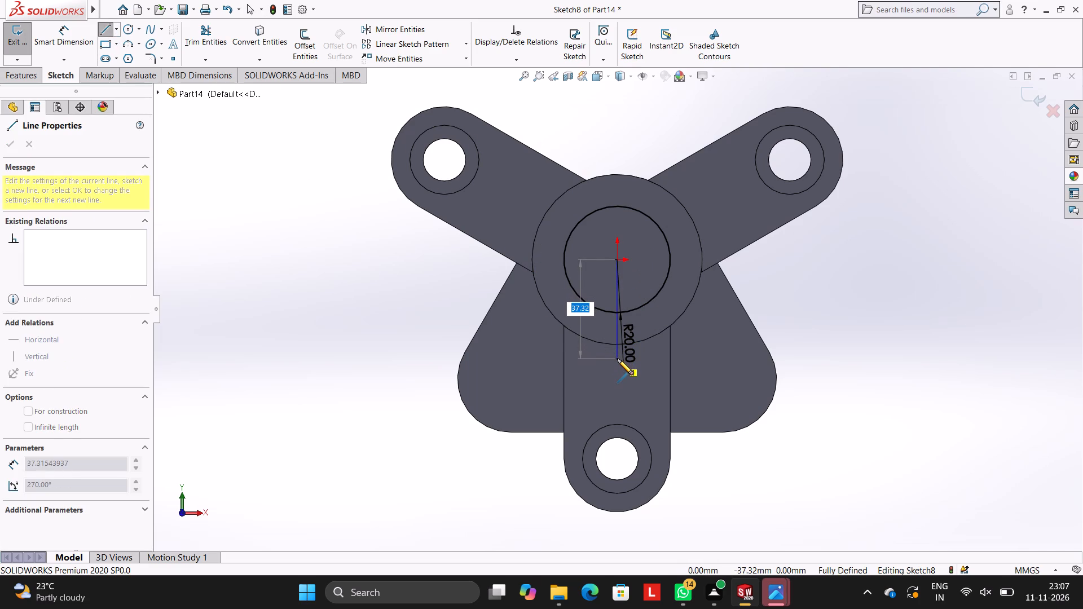
pyautogui.write('24')
pyautogui.press('Return')
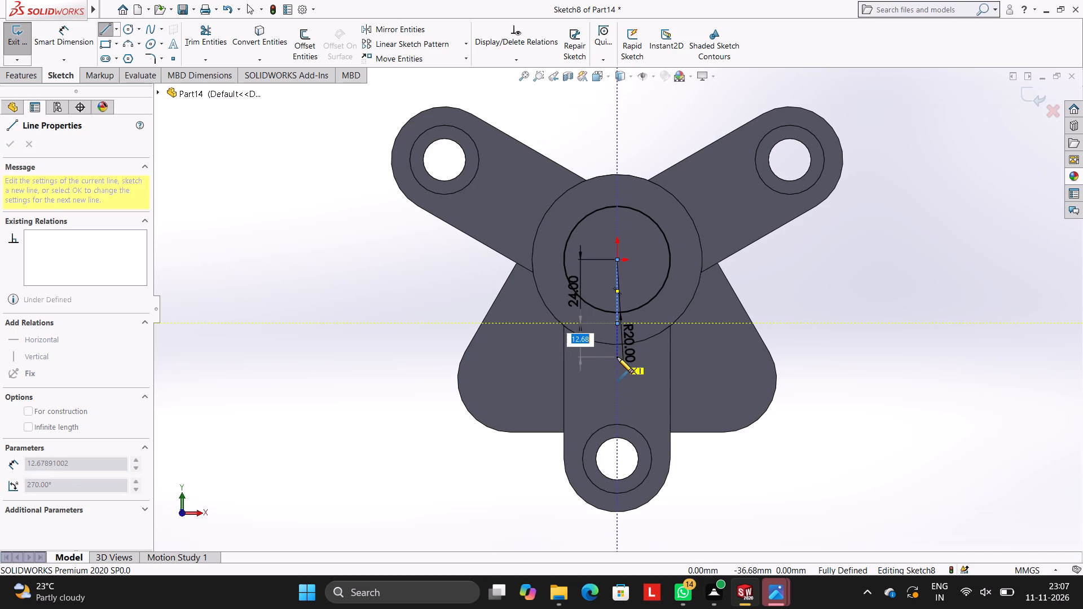
pyautogui.scroll(-2, 632, 369)
pyautogui.scroll(-6, 717, 320)
pyautogui.scroll(1, 716, 320)
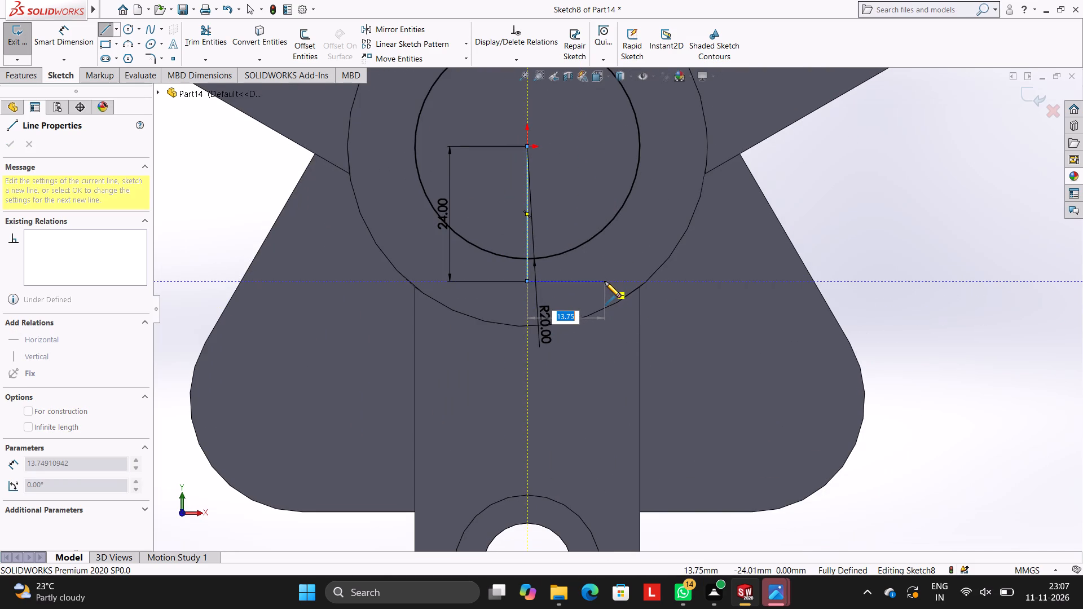
pyautogui.write('2.5')
pyautogui.press('Return')
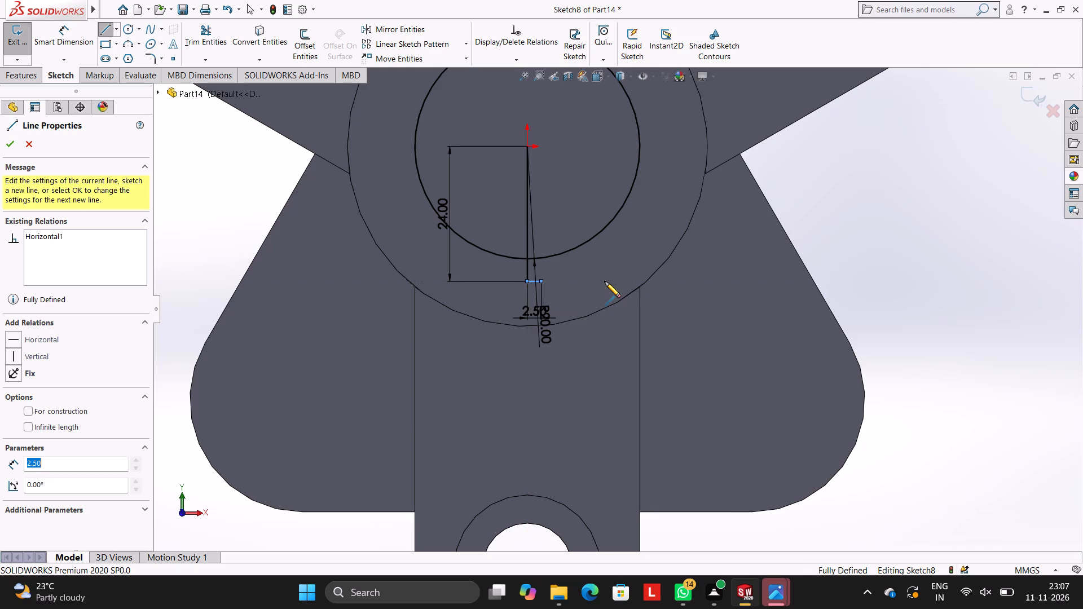
# Continue the keyway outline about 12 mm up, 5 mm horizontally left, and about 15 mm down past the circle.
pyautogui.click(542, 213)
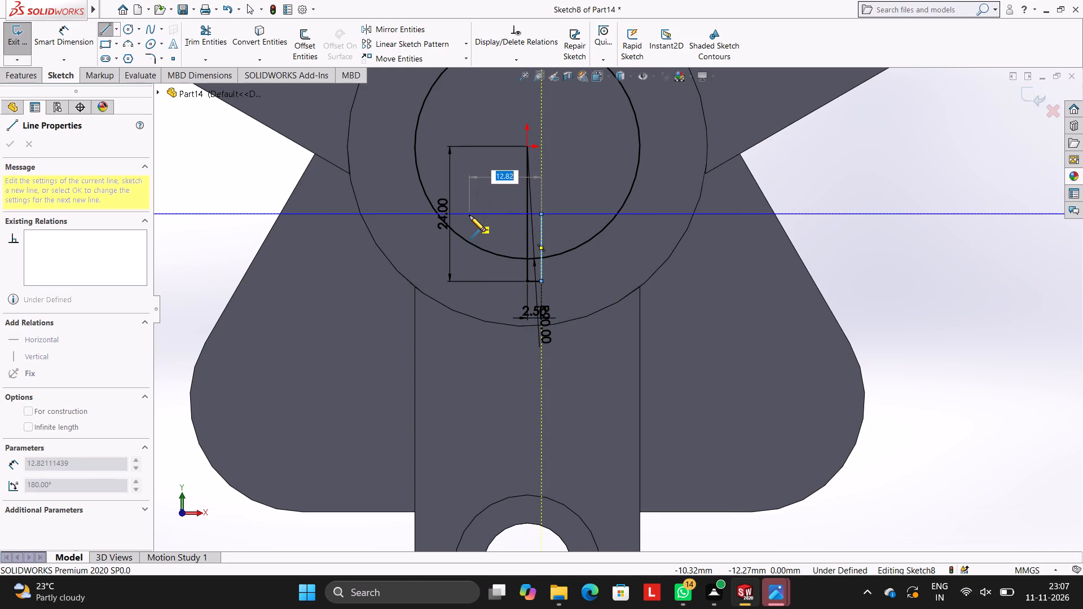
pyautogui.press('5')
pyautogui.press('Return')
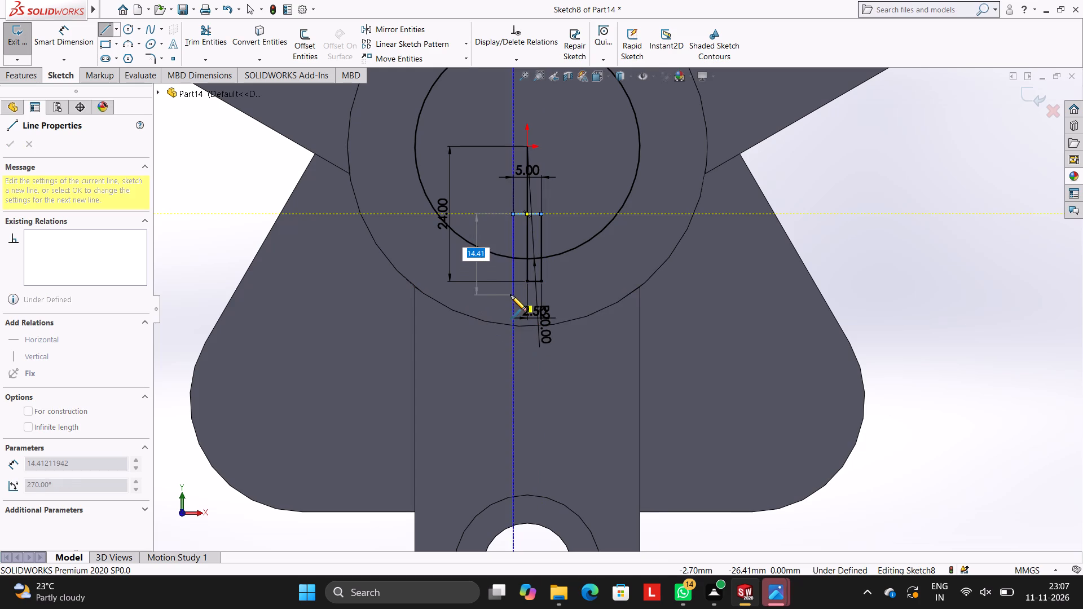
pyautogui.click(513, 298)
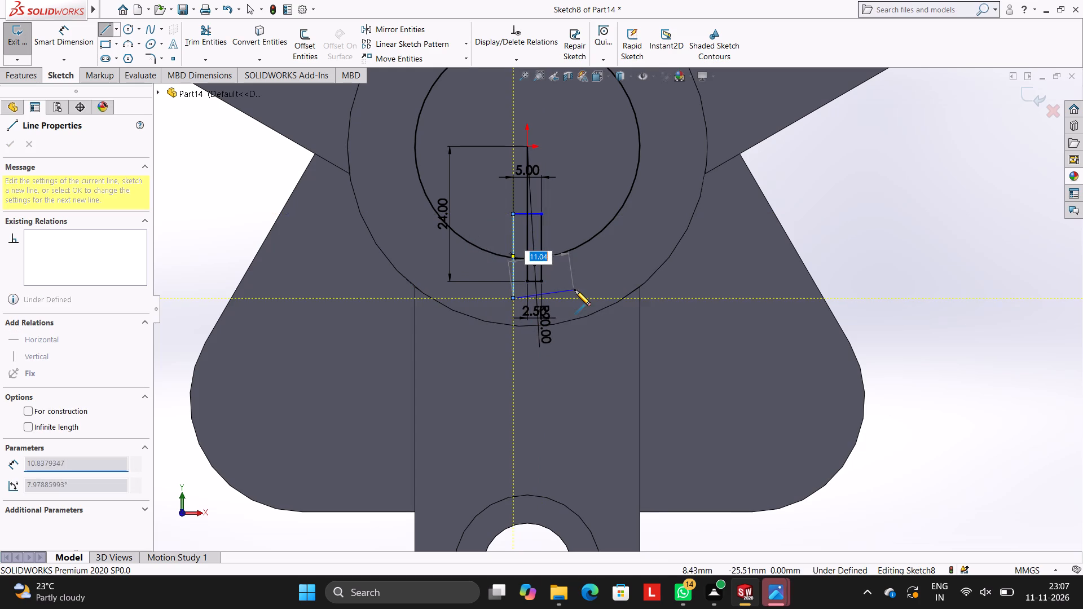
pyautogui.scroll(-4, 516, 306)
pyautogui.press('Escape')
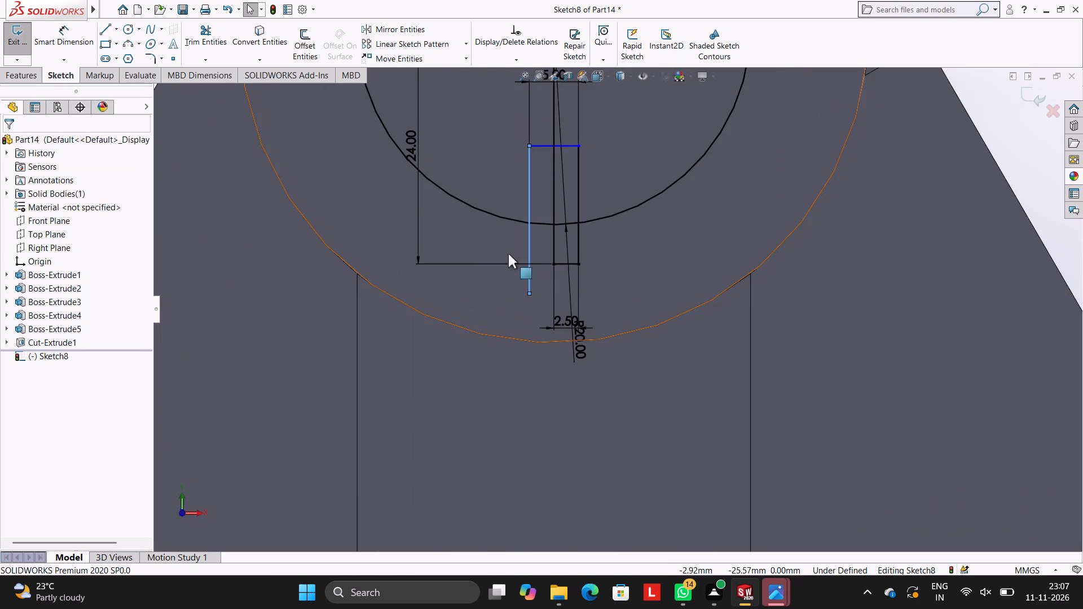
# Trim away the 2.5 mm bottom line and the part of the centre line below the circle, deleting the associated dimensions.
pyautogui.click(111, 26)
pyautogui.scroll(-4, 545, 267)
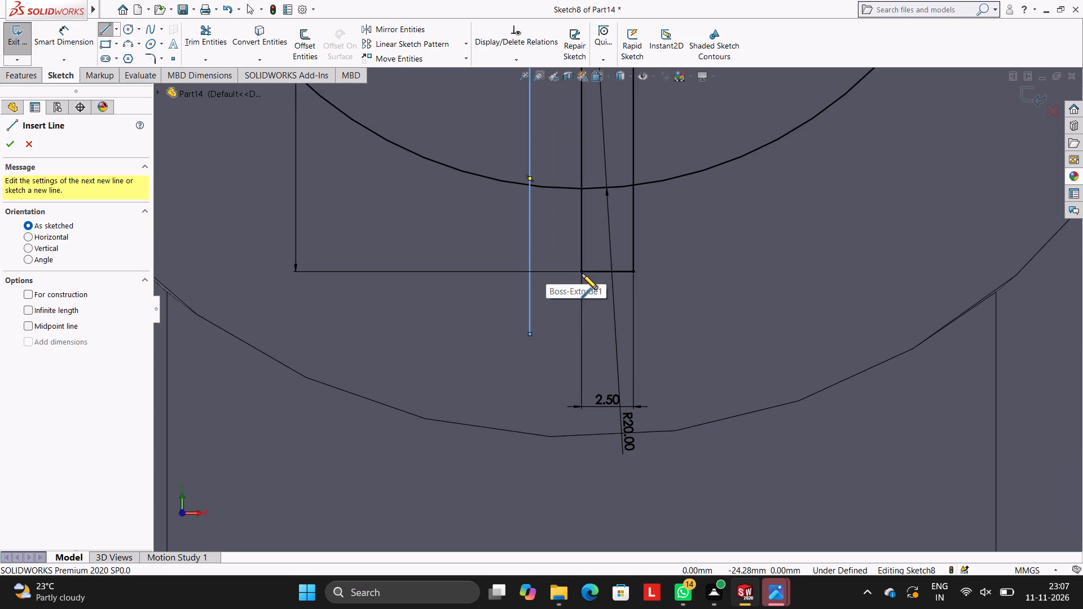
pyautogui.click(213, 35)
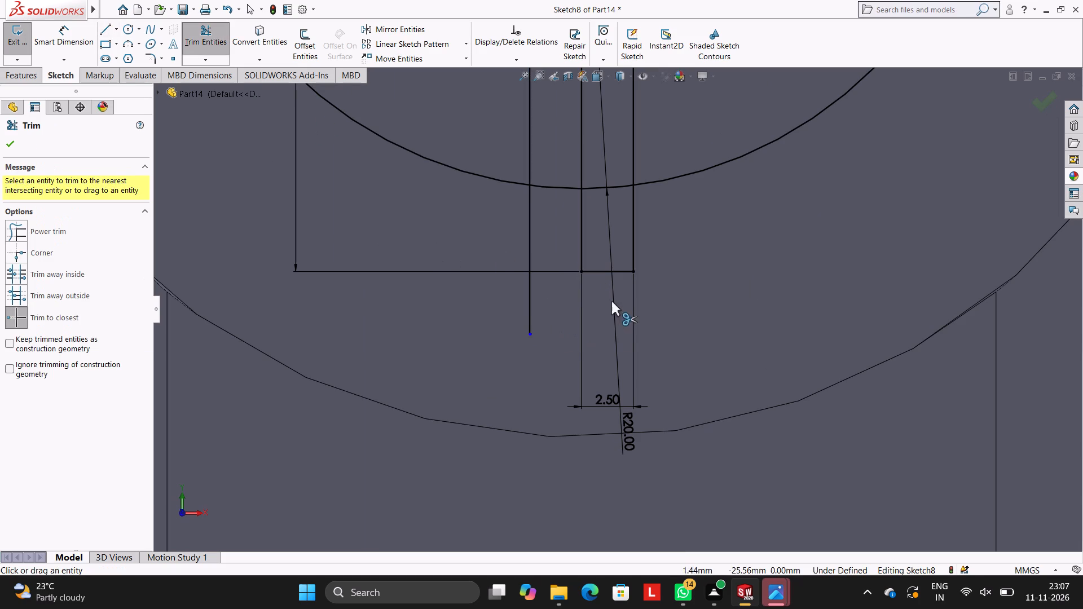
pyautogui.click(604, 275)
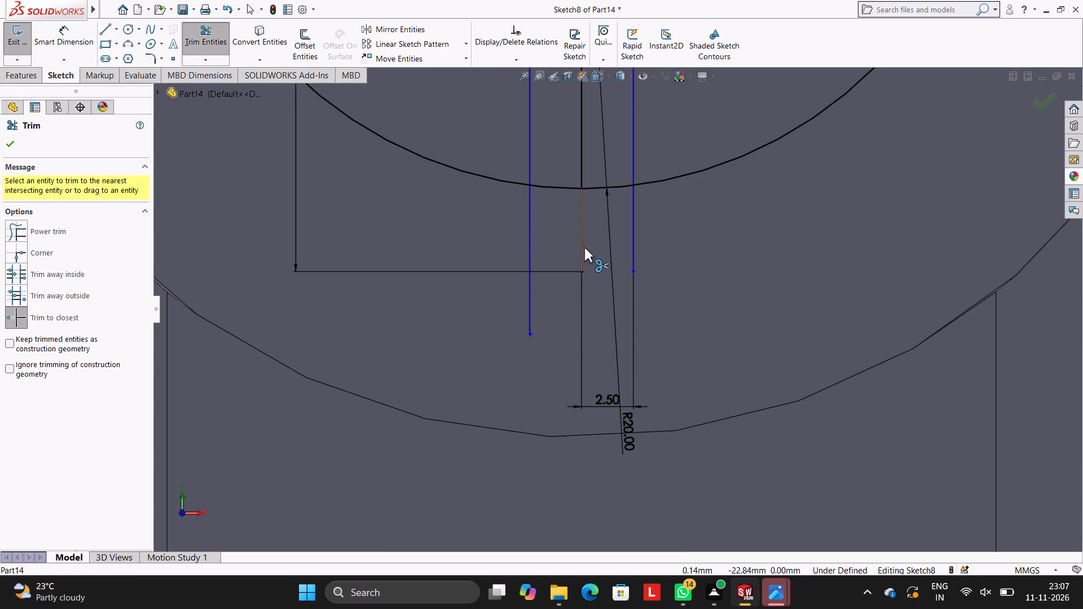
pyautogui.click(584, 248)
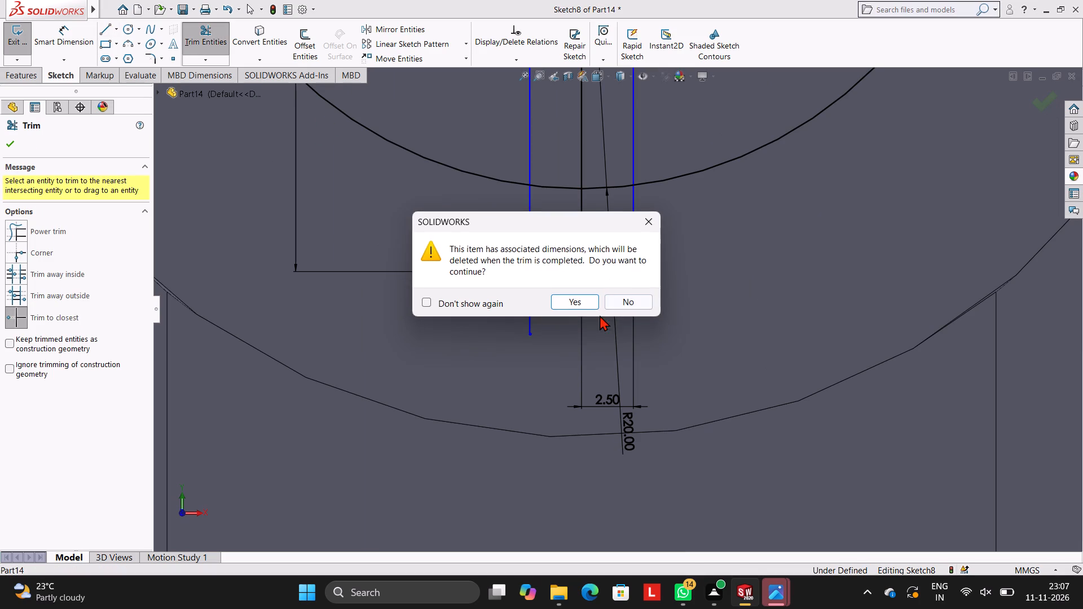
pyautogui.click(582, 301)
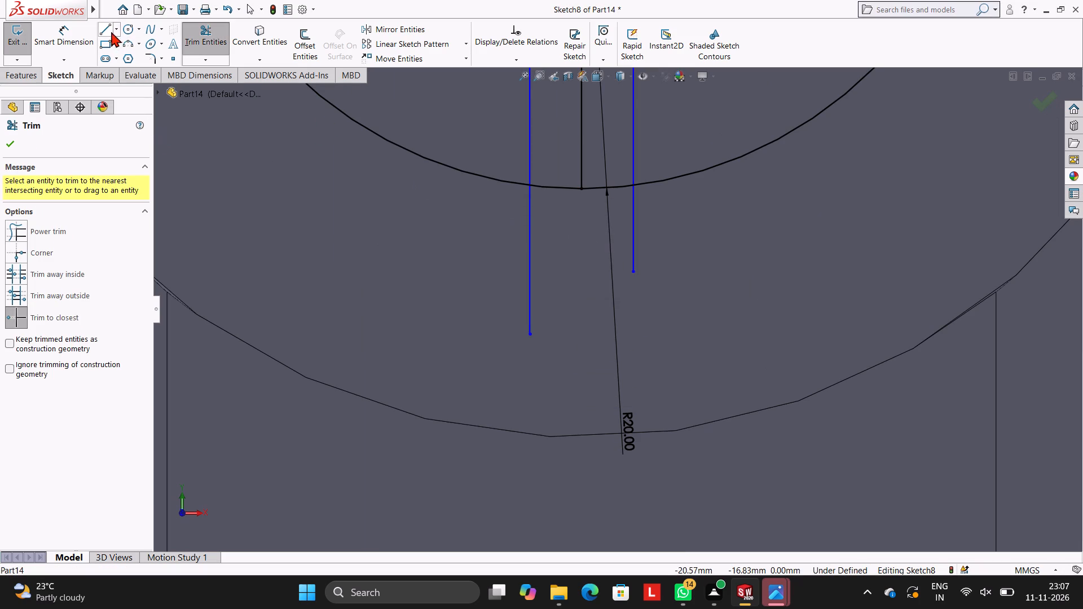
# Close the keyway's bottom with a horizontal line from the right side's lower end, and trim both overhangs at the left corner.
pyautogui.click(108, 29)
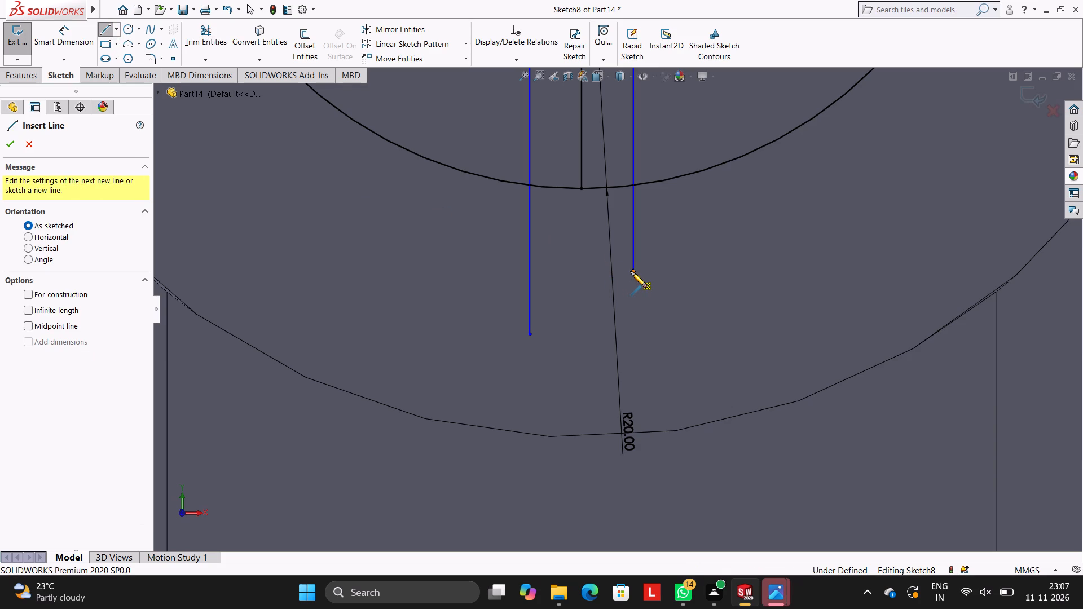
pyautogui.click(632, 271)
pyautogui.click(452, 270)
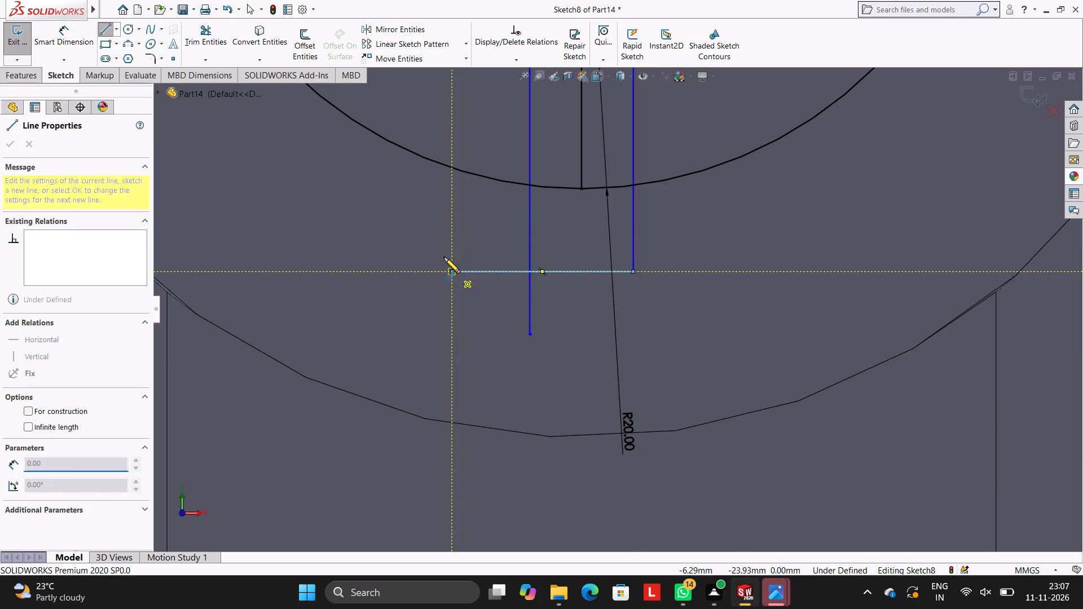
pyautogui.press('Escape')
pyautogui.press('Escape')
pyautogui.press('Escape')
pyautogui.press('Escape')
pyautogui.click(214, 41)
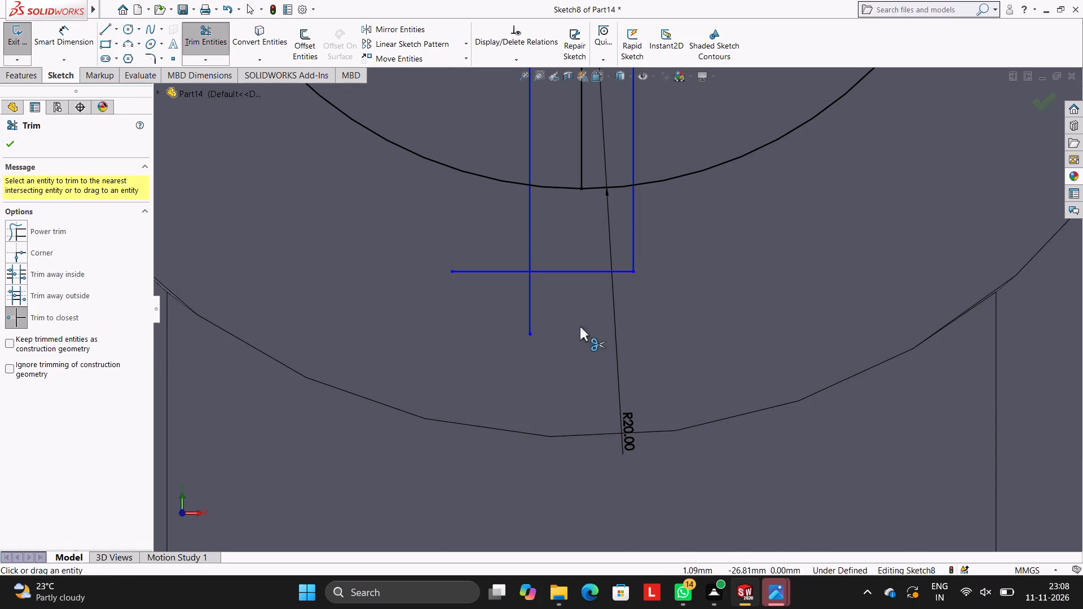
pyautogui.click(530, 310)
pyautogui.click(509, 271)
# Trim the keyway lines and centre line inside the circle, plus the arc across the keyway opening, leaving one continuous bore-and-keyway outline.
pyautogui.scroll(2, 570, 225)
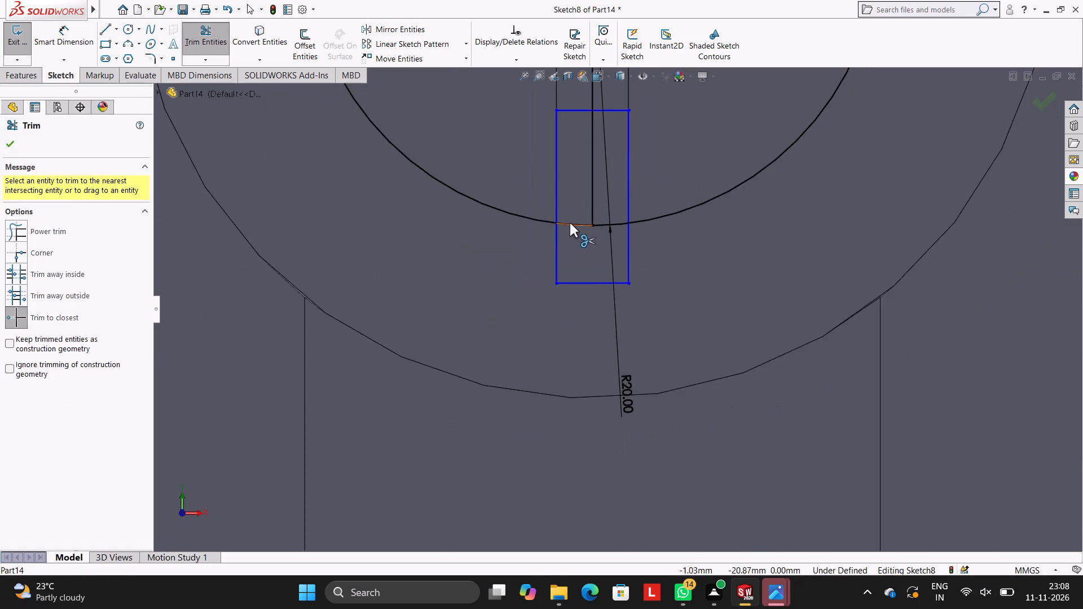
pyautogui.scroll(2, 567, 201)
pyautogui.scroll(-1, 567, 198)
pyautogui.click(576, 210)
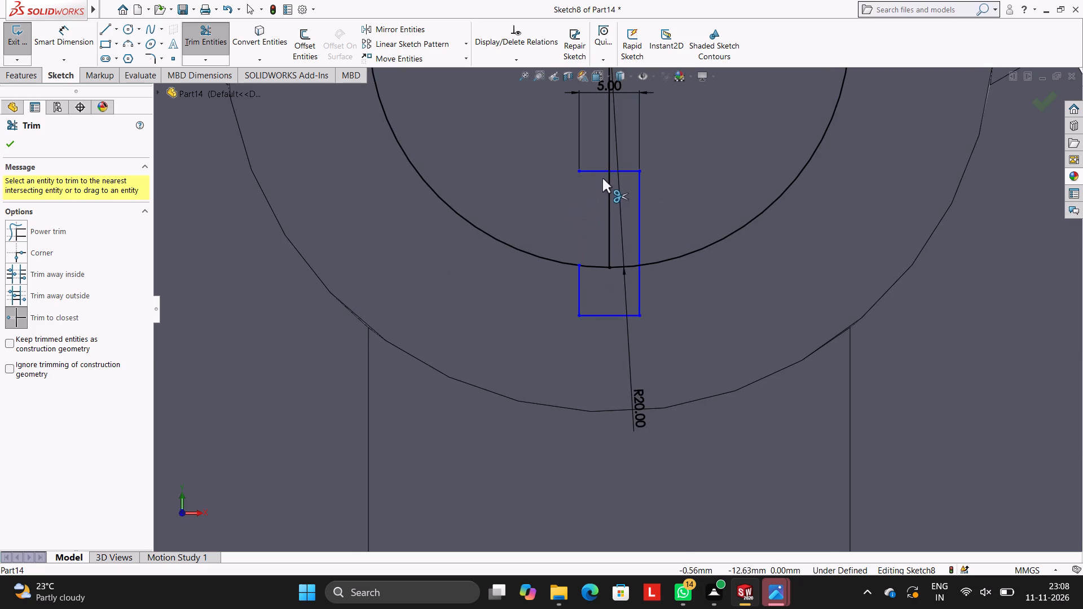
pyautogui.click(603, 171)
pyautogui.click(592, 299)
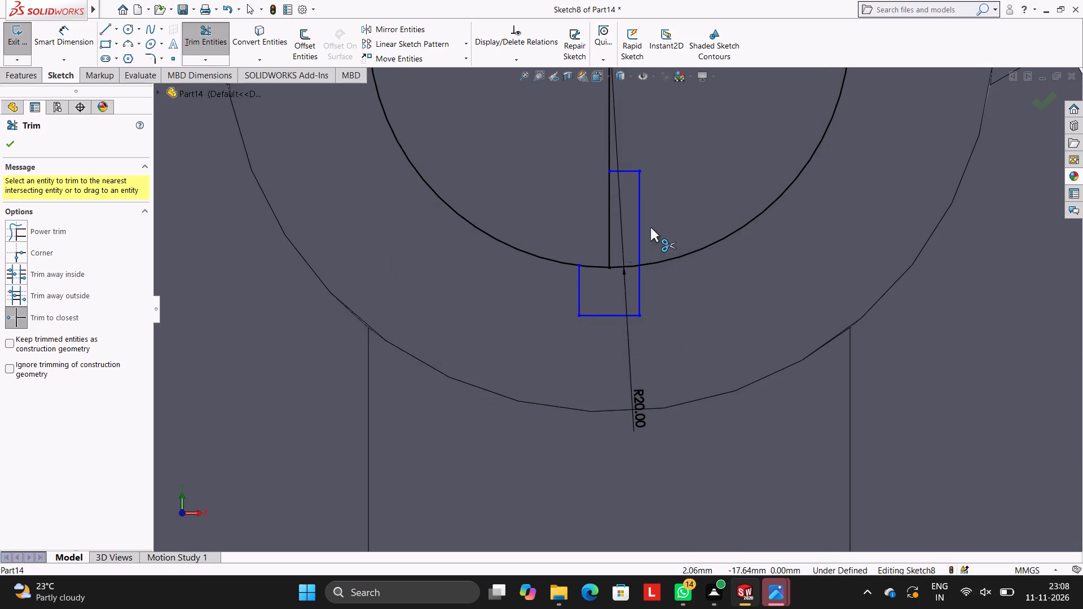
pyautogui.click(640, 223)
pyautogui.click(611, 235)
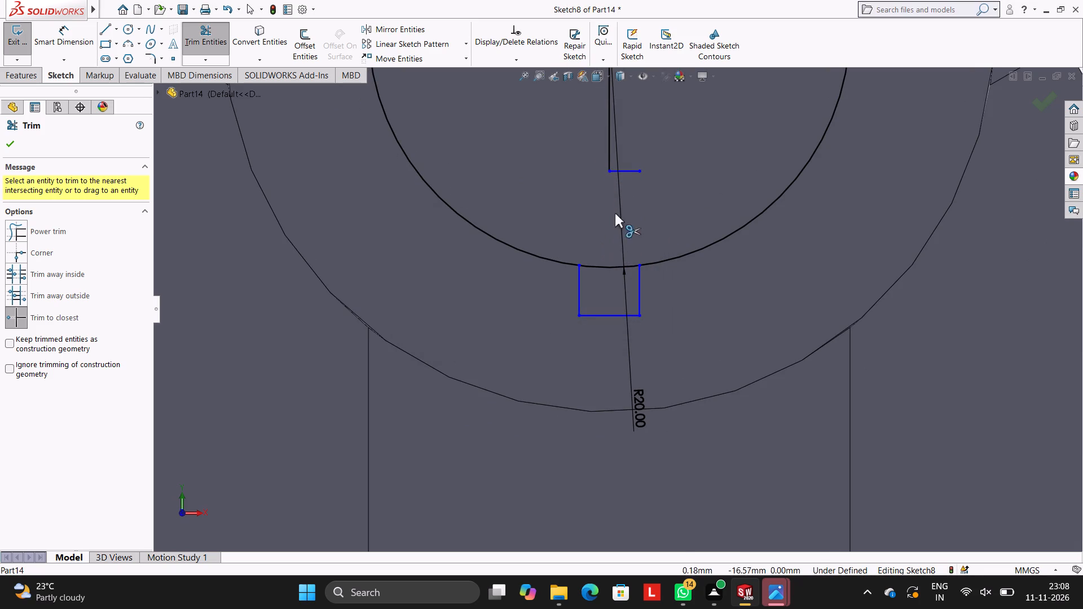
pyautogui.click(629, 174)
pyautogui.click(611, 155)
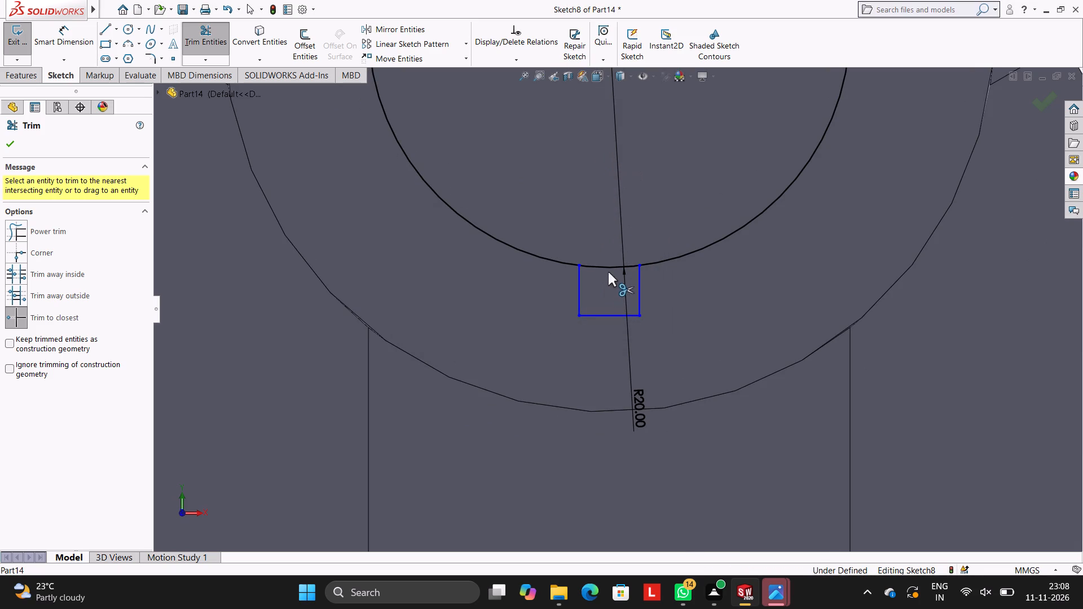
pyautogui.click(608, 269)
# Dimension the vertical distance from the origin to the keyway's bottom line.
pyautogui.scroll(5, 635, 231)
pyautogui.scroll(-1, 651, 214)
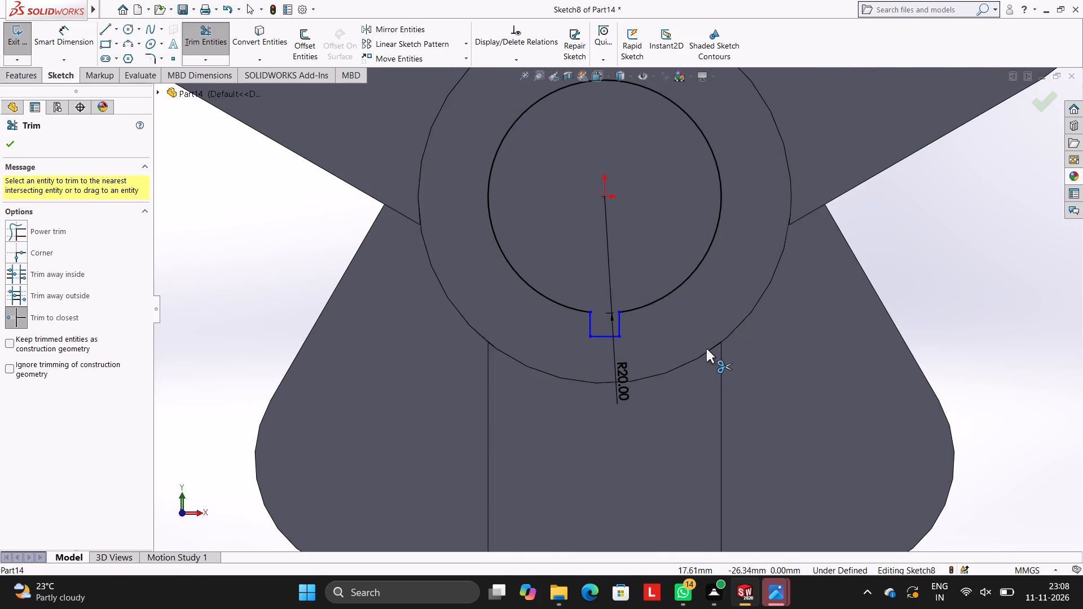
pyautogui.scroll(3, 707, 311)
pyautogui.scroll(-2, 699, 308)
pyautogui.scroll(2, 542, 227)
pyautogui.scroll(-3, 545, 178)
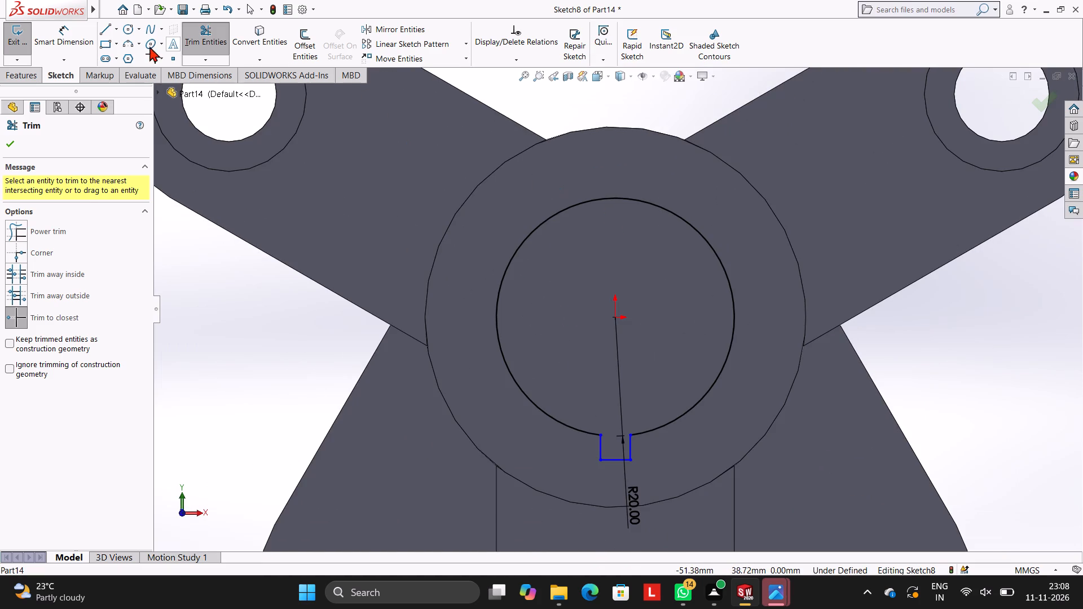
pyautogui.click(80, 37)
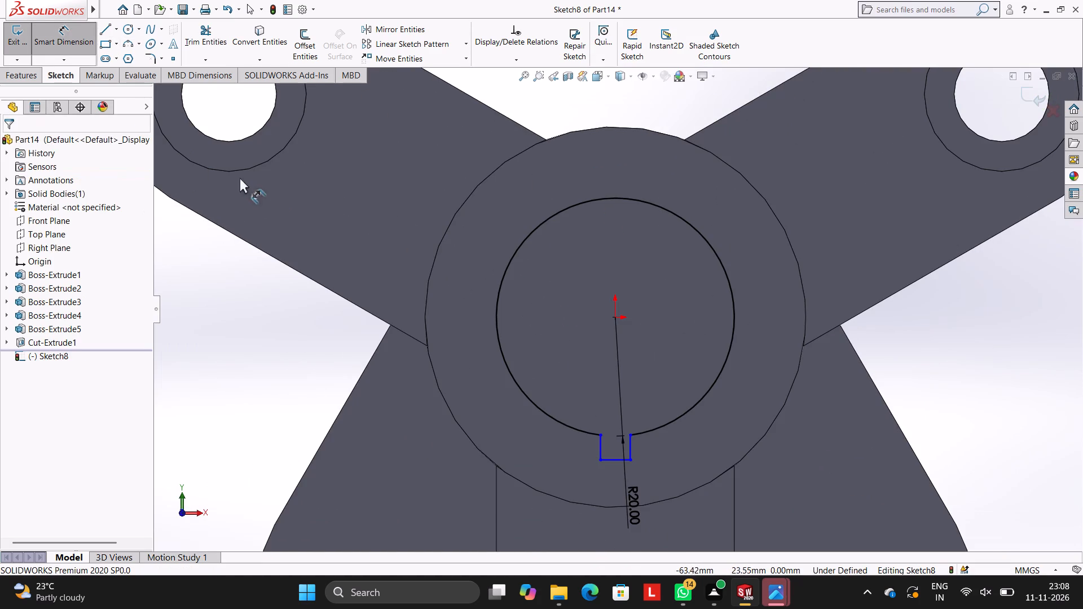
pyautogui.click(613, 319)
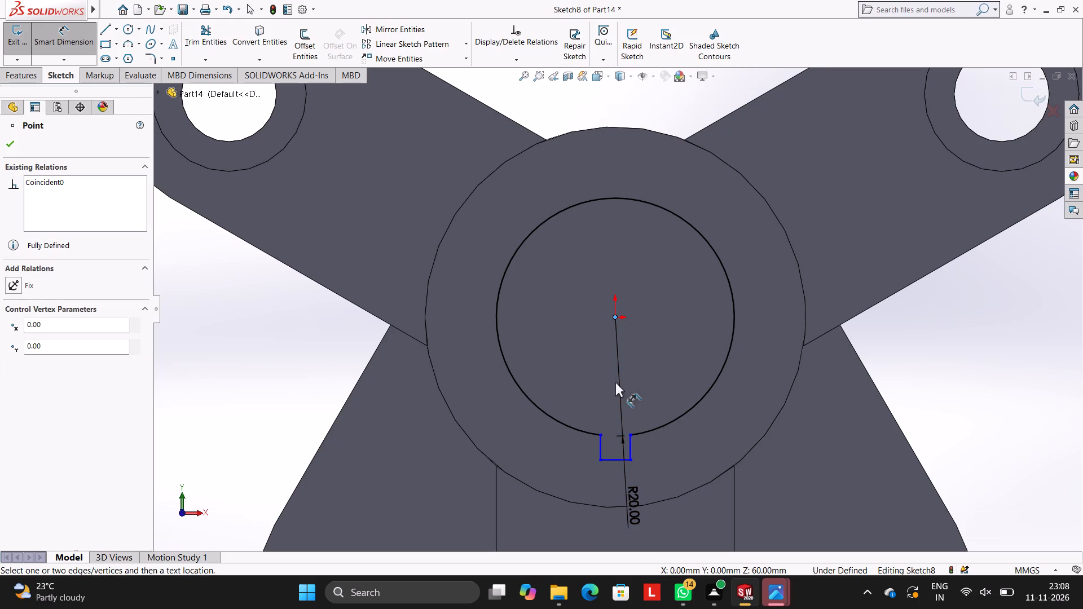
pyautogui.click(615, 459)
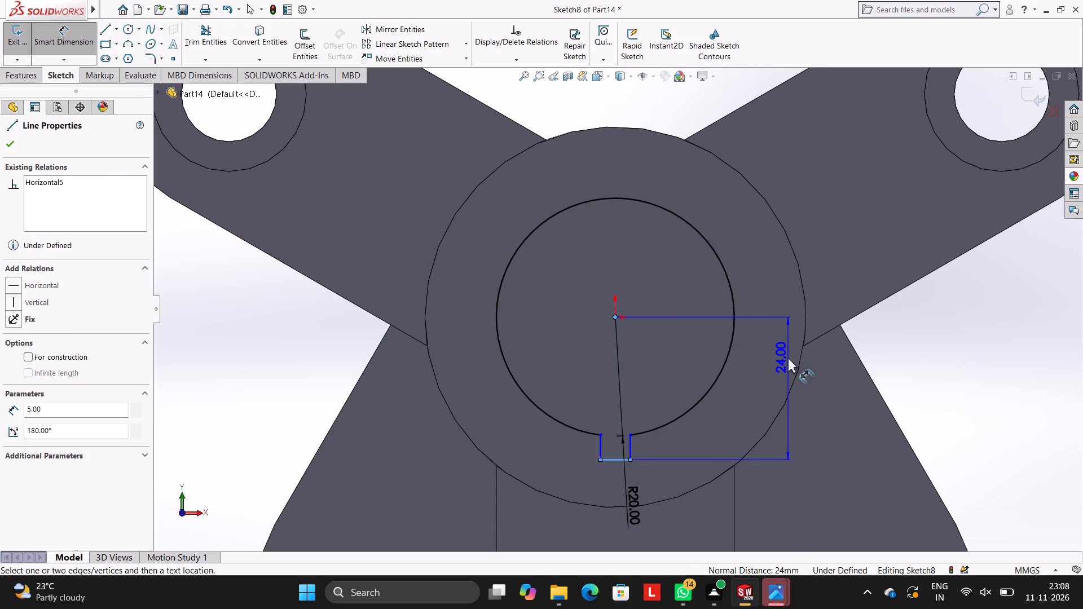
pyautogui.click(782, 364)
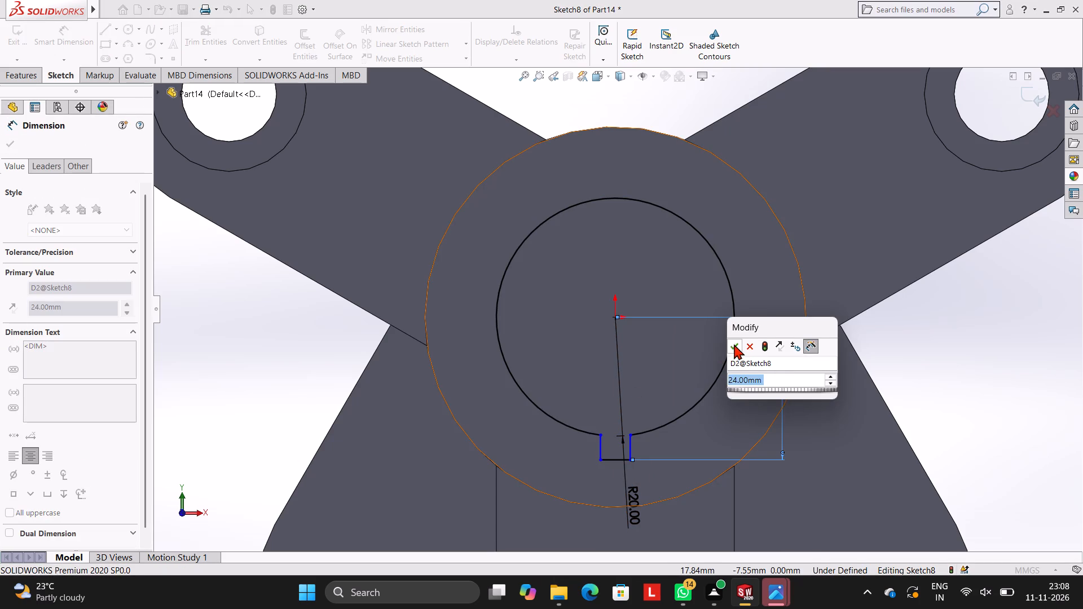
pyautogui.click(735, 343)
pyautogui.click(681, 323)
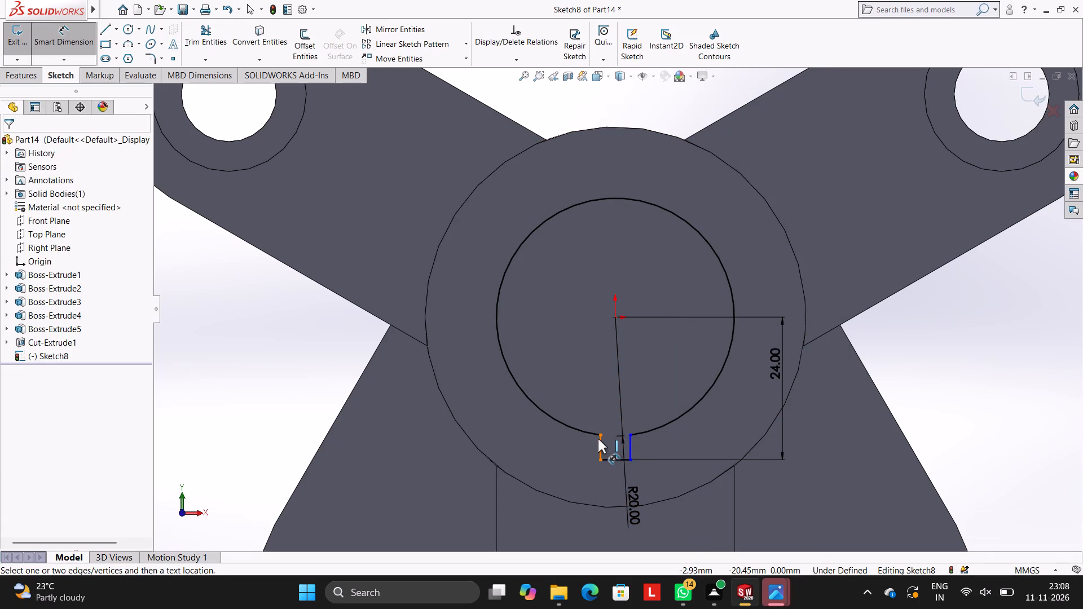
# Dimension the keyway's width between its two vertical sides.
pyautogui.click(598, 439)
pyautogui.click(629, 443)
pyautogui.click(624, 371)
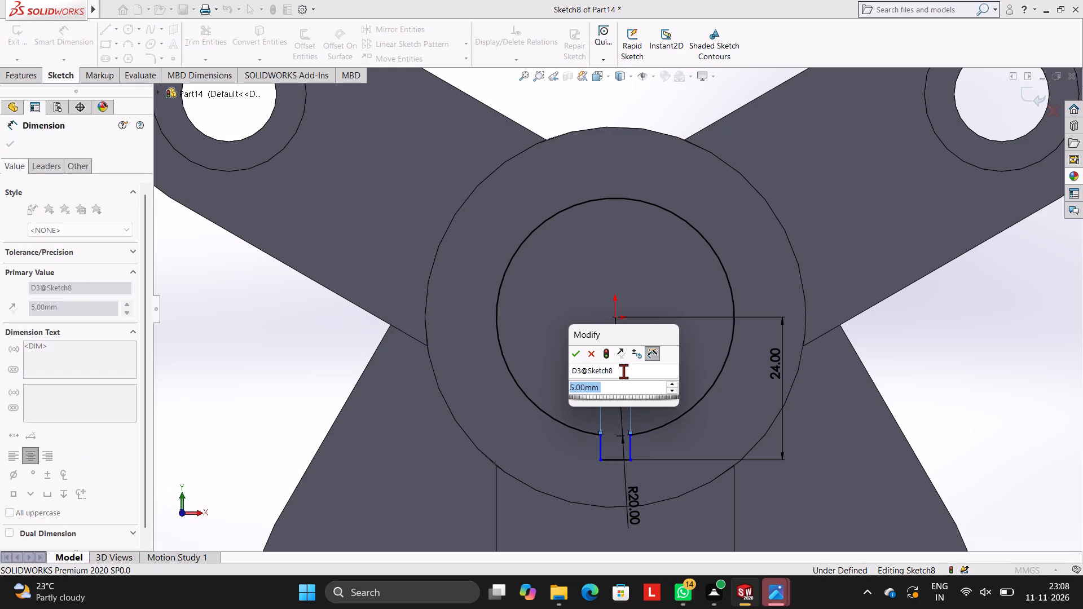
pyautogui.click(575, 353)
pyautogui.click(541, 307)
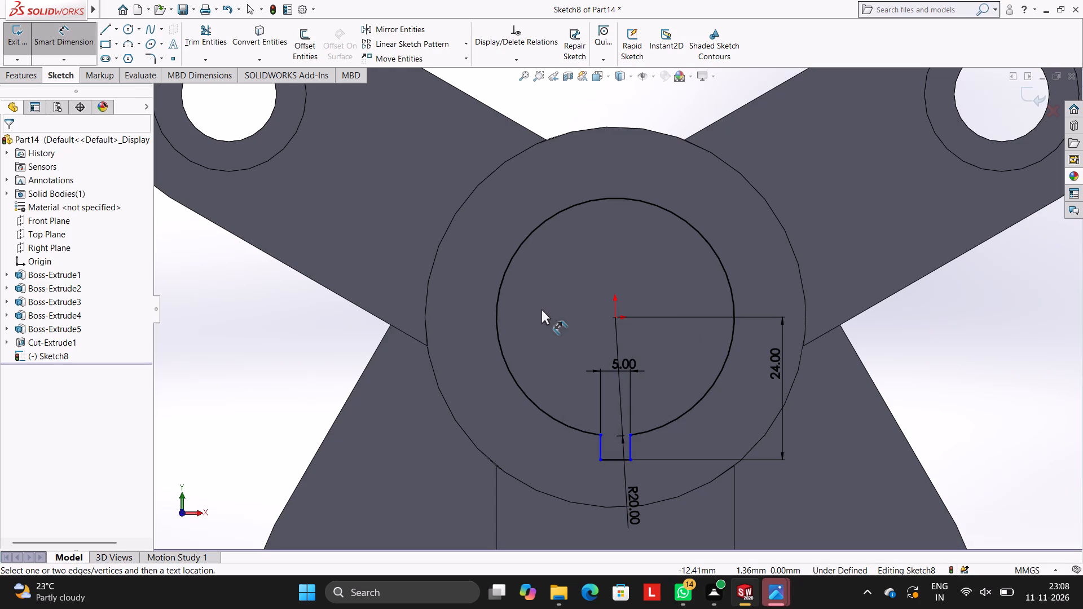
# Dimension the length of the keyway's left vertical side, placing the dimension outside the circle, and leave the dimensioning command.
pyautogui.scroll(-2, 595, 416)
pyautogui.click(603, 446)
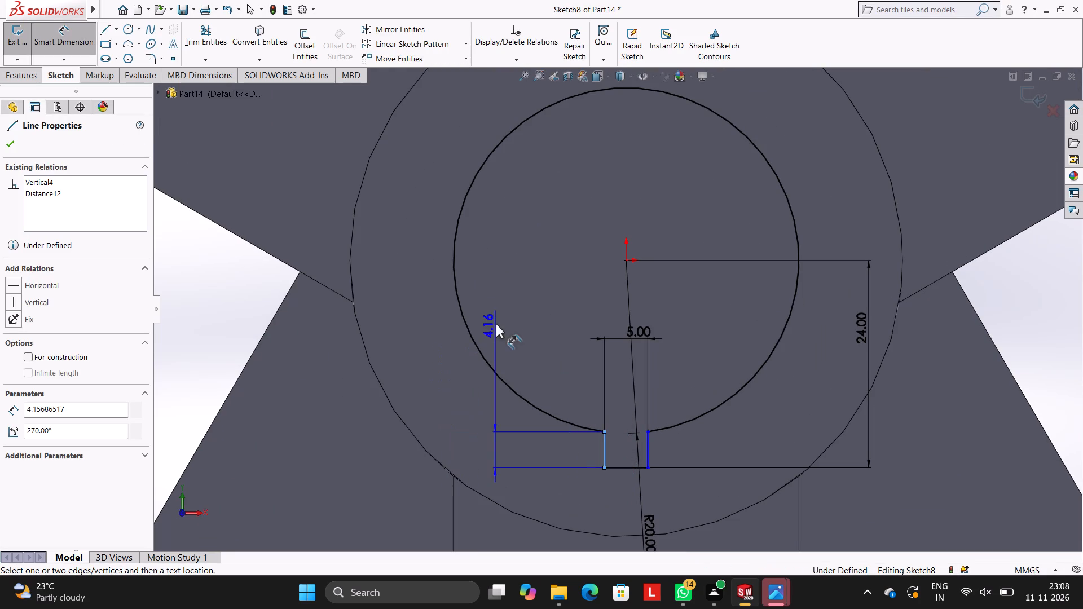
pyautogui.scroll(2, 583, 433)
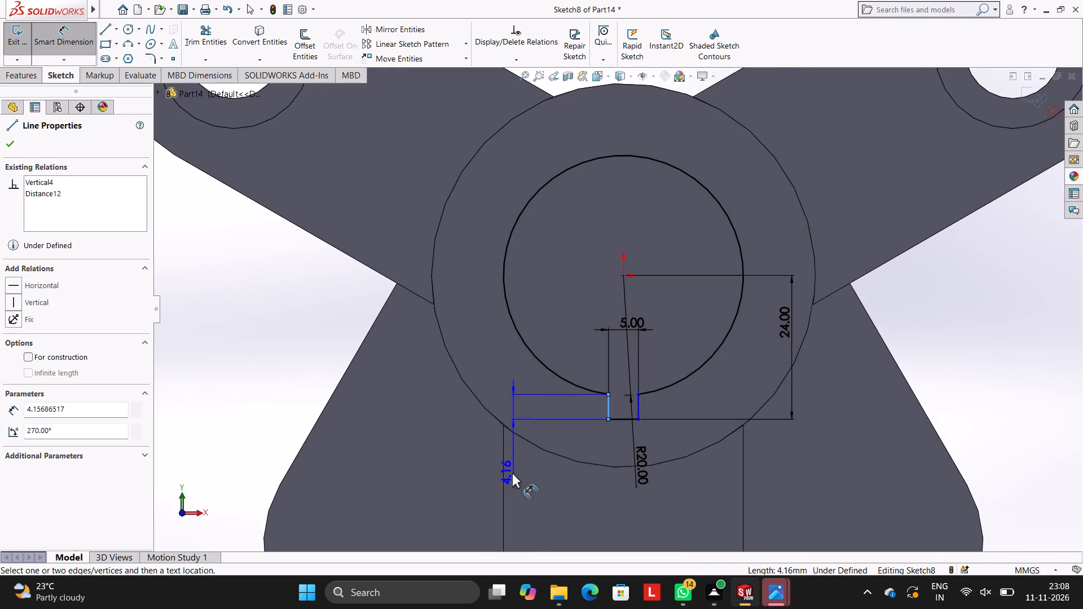
pyautogui.click(503, 468)
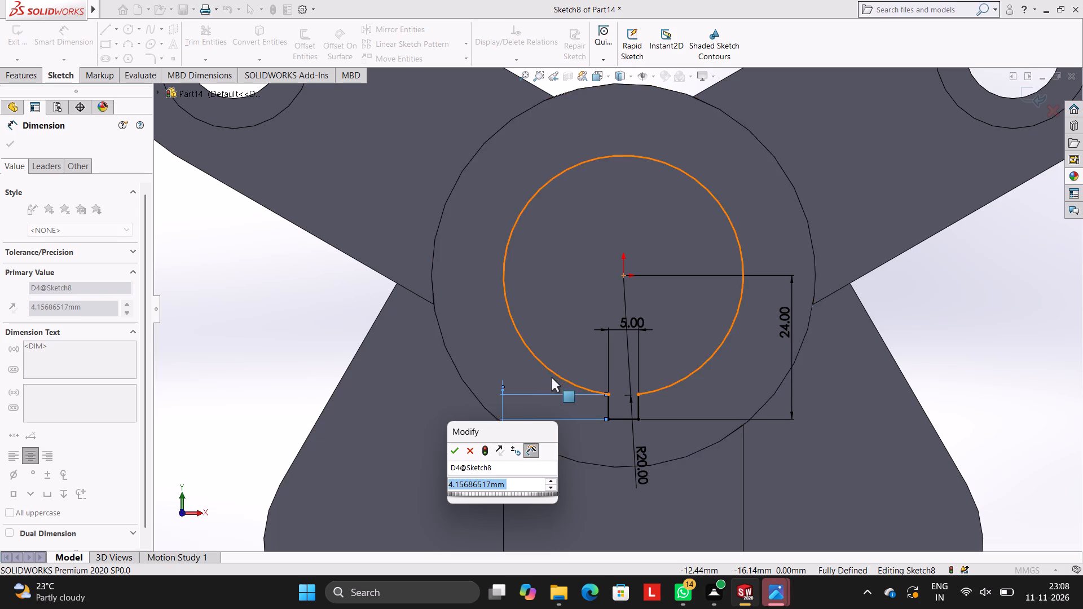
pyautogui.click(457, 448)
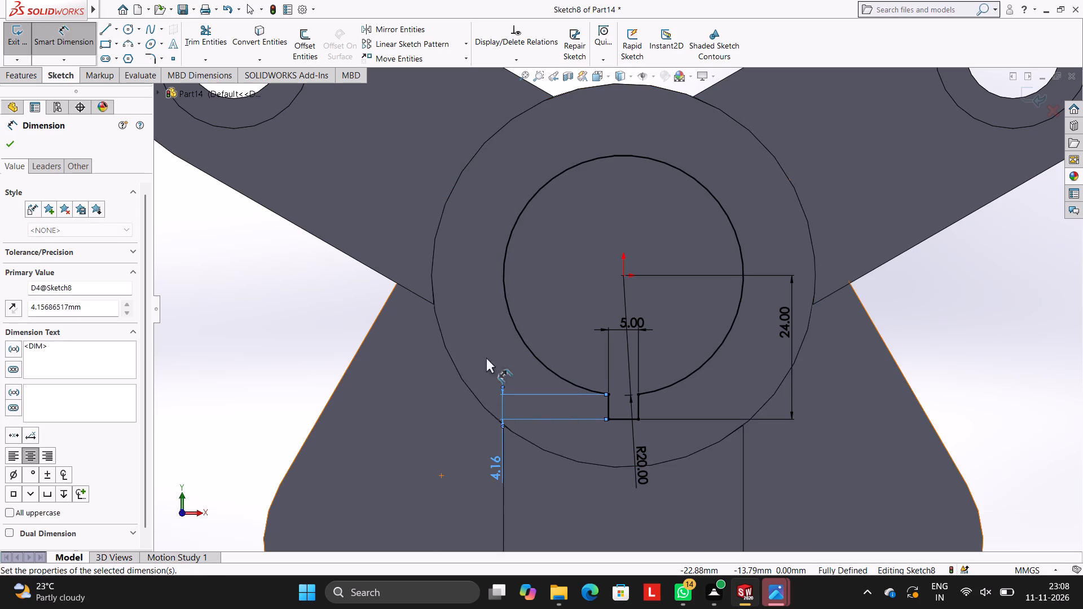
pyautogui.click(486, 358)
pyautogui.press('Escape')
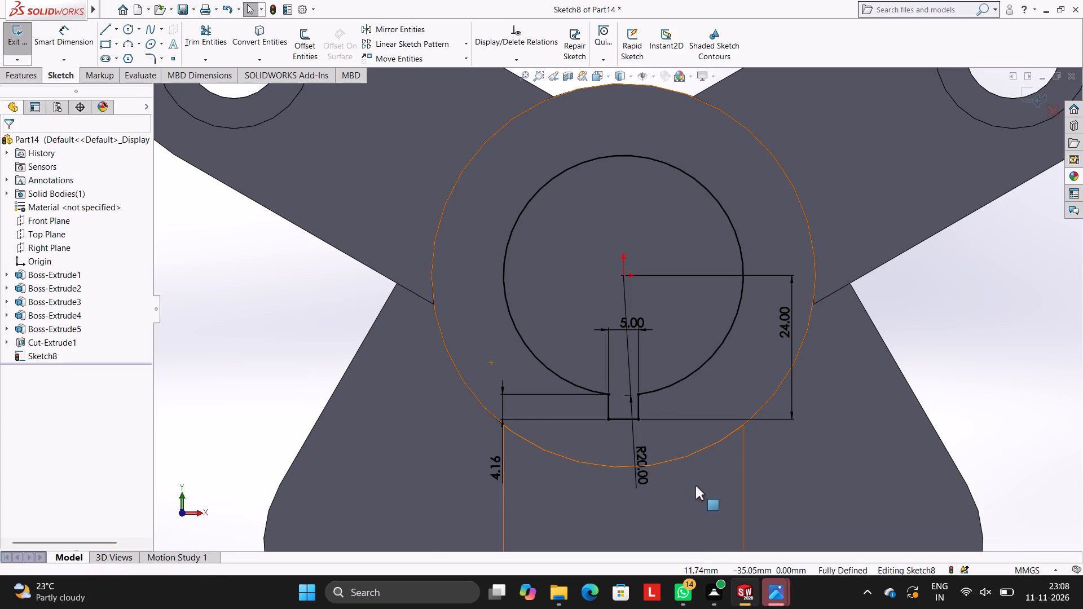
# Cut-extrude the bore-and-keyway profile through the boss with a blind depth of 80 mm.
pyautogui.scroll(3, 664, 452)
pyautogui.scroll(-1, 672, 428)
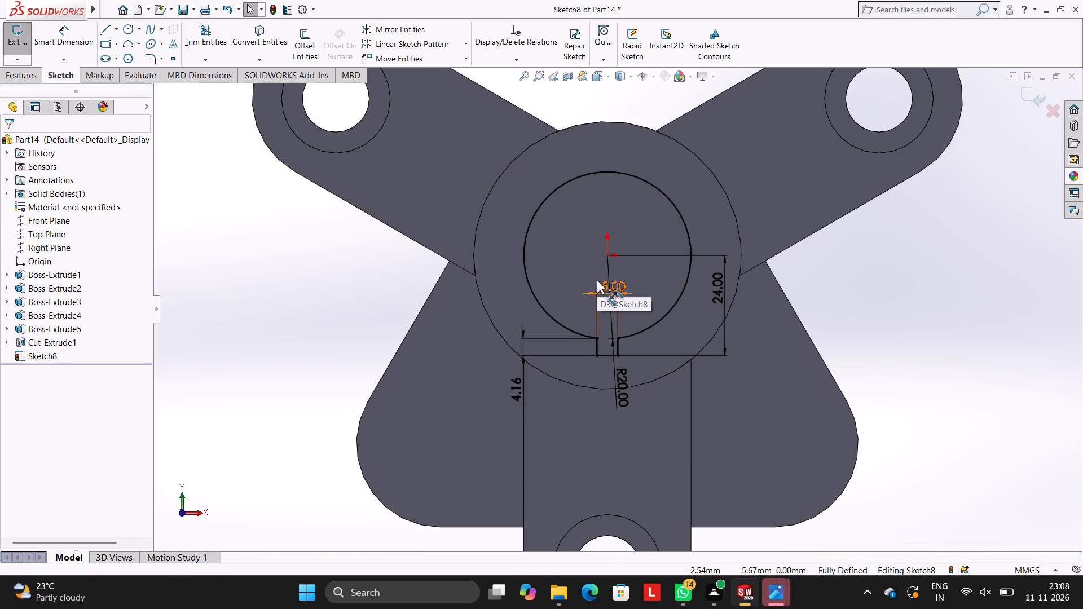
pyautogui.click(30, 77)
pyautogui.click(185, 43)
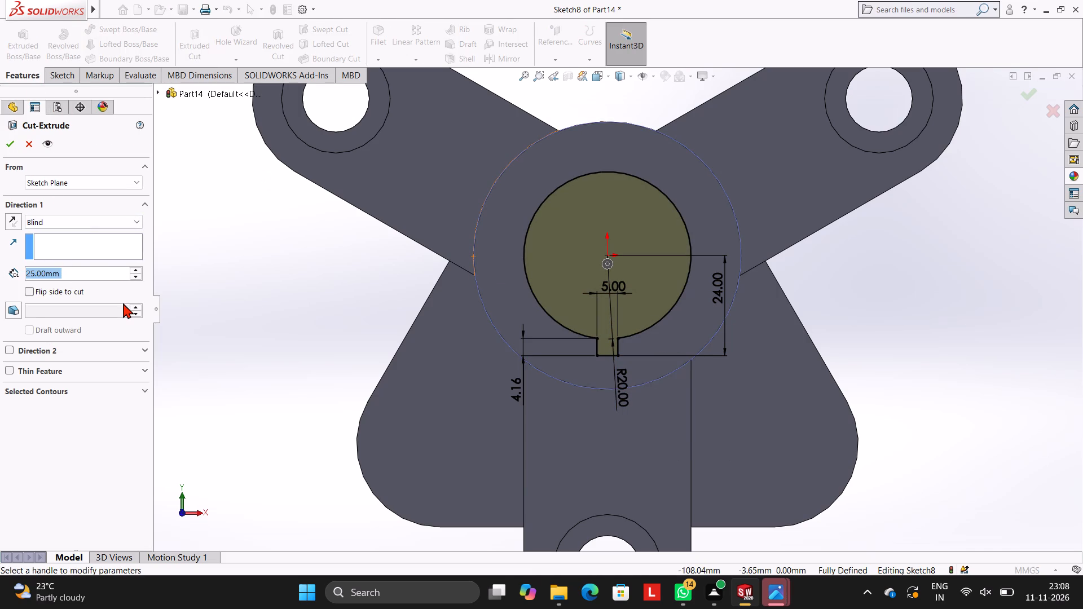
pyautogui.write('80')
pyautogui.press('Return')
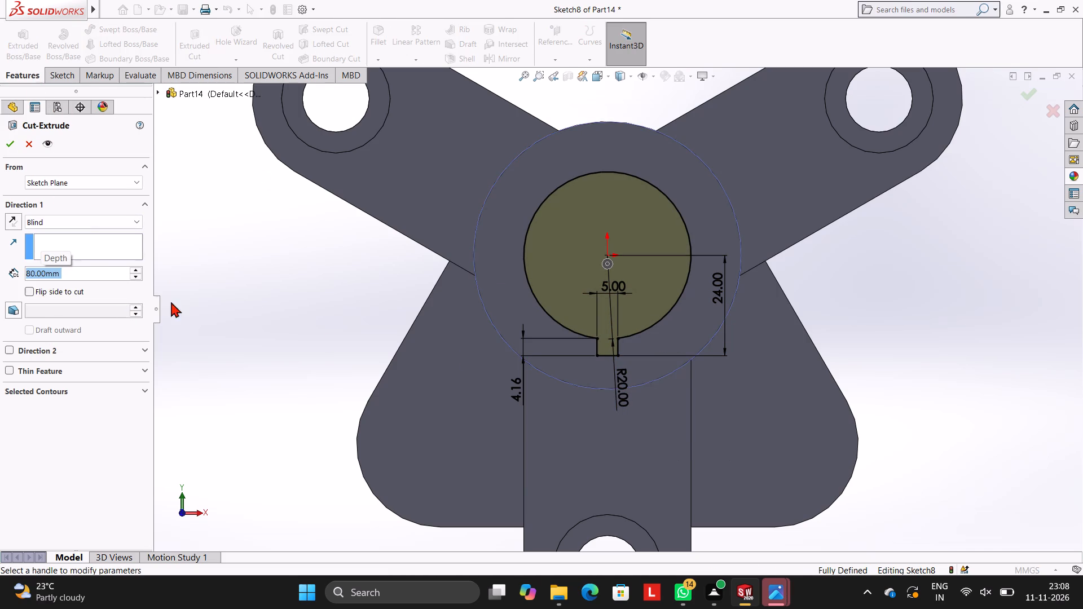
pyautogui.moveTo(496, 328); pyautogui.dragTo(601, 281, button='middle')
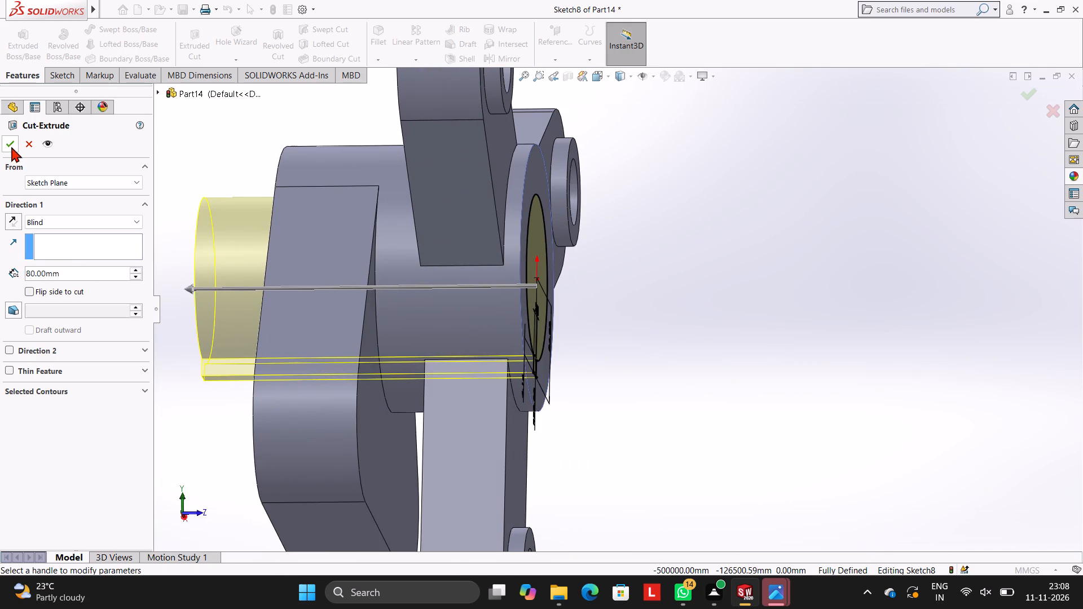
pyautogui.click(11, 142)
pyautogui.click(711, 329)
# Examine the cut bore, keyway and holed arms from several angles.
pyautogui.scroll(2, 717, 328)
pyautogui.moveTo(718, 328); pyautogui.dragTo(626, 315, button='middle')
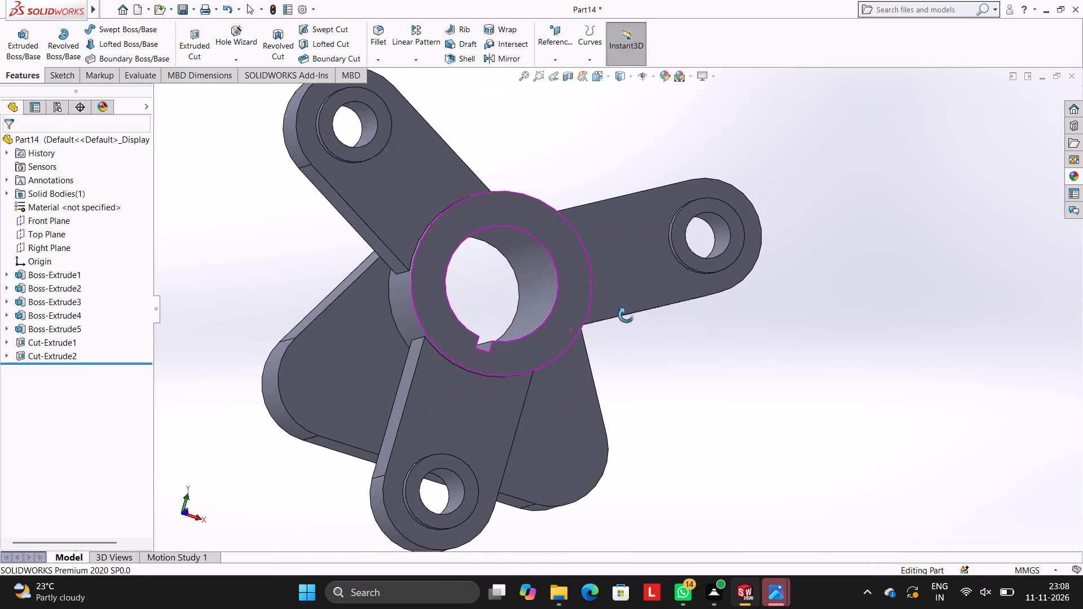
pyautogui.moveTo(626, 315); pyautogui.dragTo(622, 315, button='middle')
pyautogui.moveTo(677, 369); pyautogui.dragTo(661, 334, button='middle')
pyautogui.scroll(2, 661, 334)
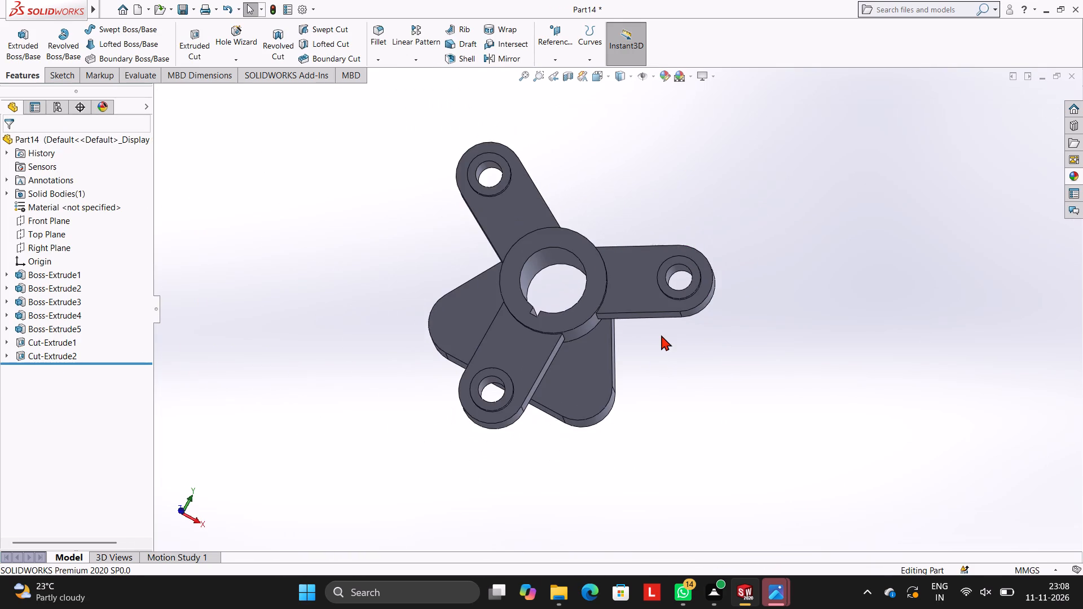
pyautogui.scroll(1, 661, 335)
pyautogui.moveTo(756, 351); pyautogui.dragTo(794, 316, button='middle')
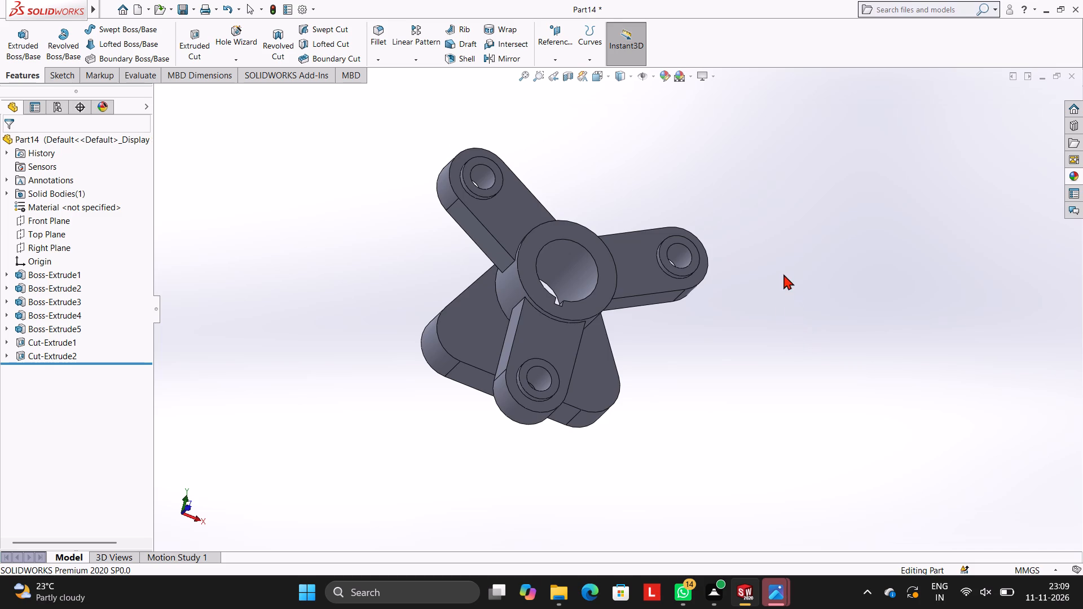
pyautogui.moveTo(814, 271); pyautogui.dragTo(837, 283, button='middle')
pyautogui.moveTo(762, 251); pyautogui.dragTo(732, 259, button='middle')
# Start a new sketch on the rounded triangular plate's front face and view the face straight on.
pyautogui.scroll(-2, 687, 298)
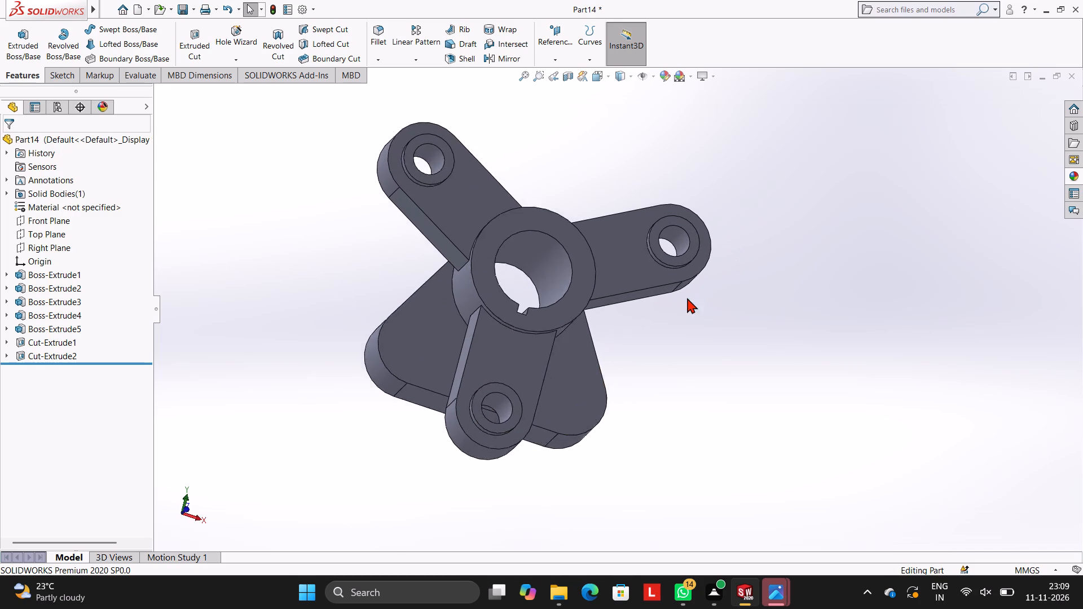
pyautogui.scroll(-1, 687, 298)
pyautogui.click(313, 341)
pyautogui.click(358, 304)
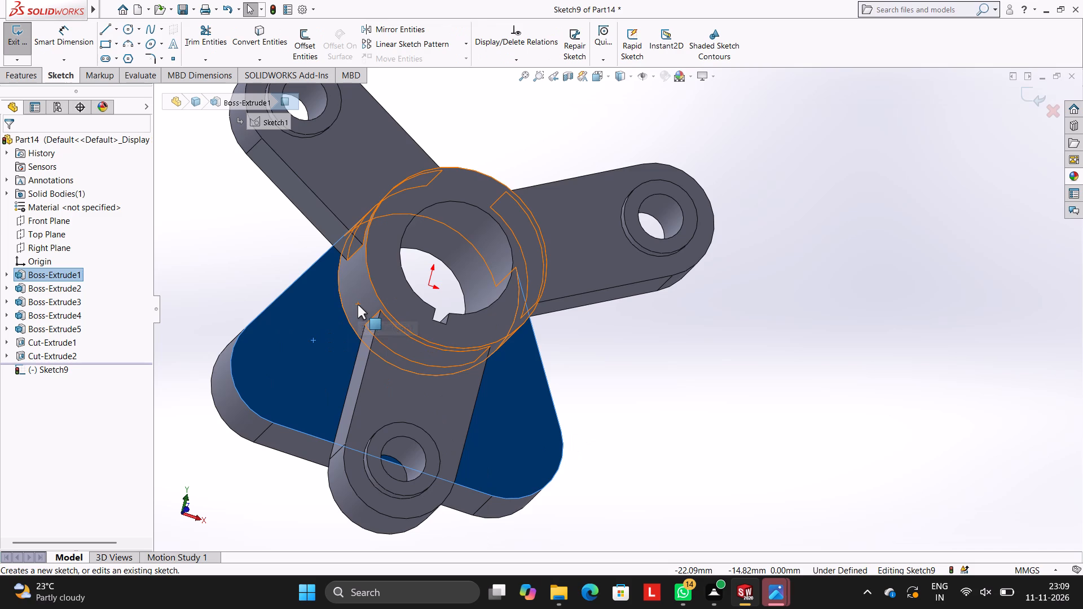
pyautogui.hotkey('ctrl', '8')
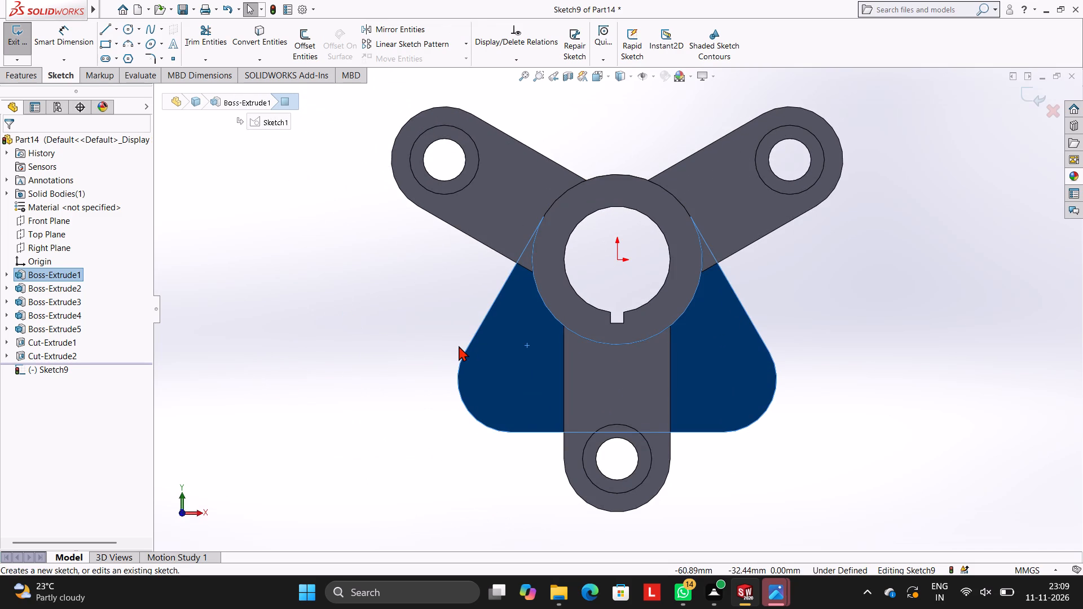
pyautogui.scroll(-4, 728, 370)
pyautogui.scroll(3, 621, 336)
pyautogui.scroll(-2, 612, 333)
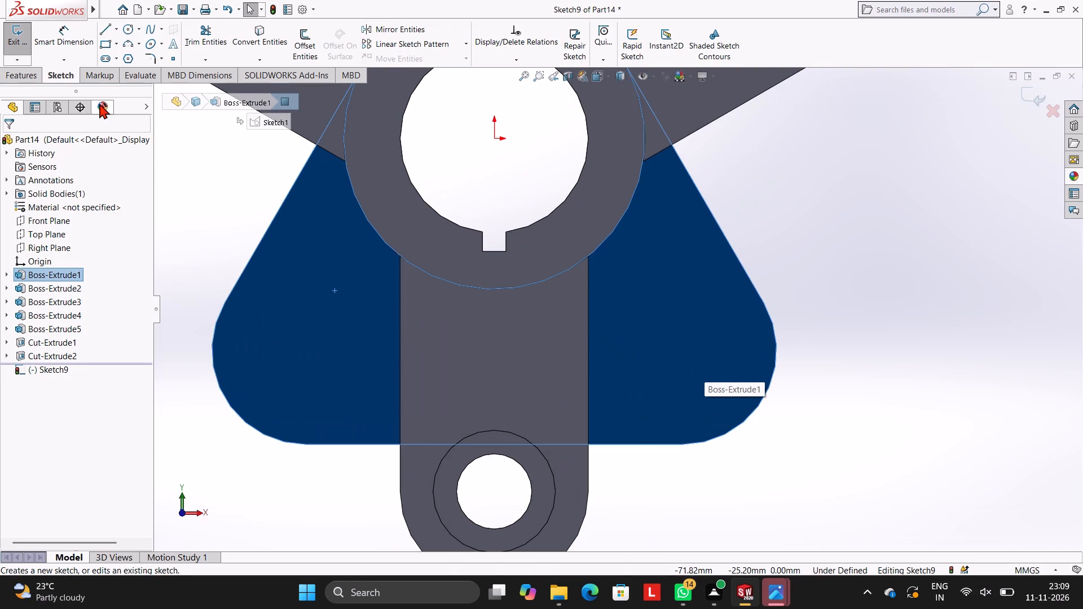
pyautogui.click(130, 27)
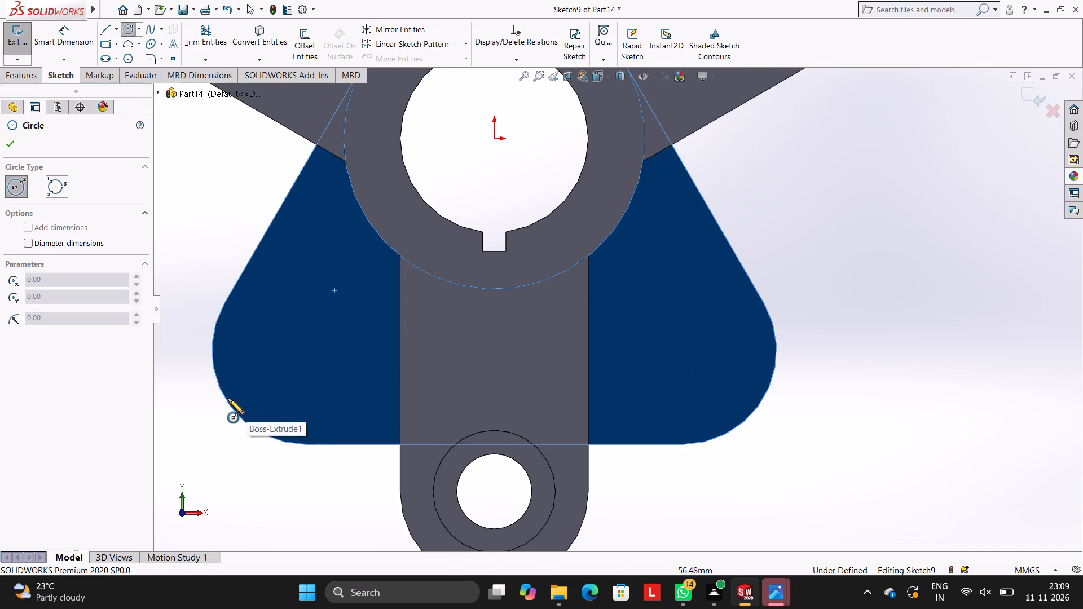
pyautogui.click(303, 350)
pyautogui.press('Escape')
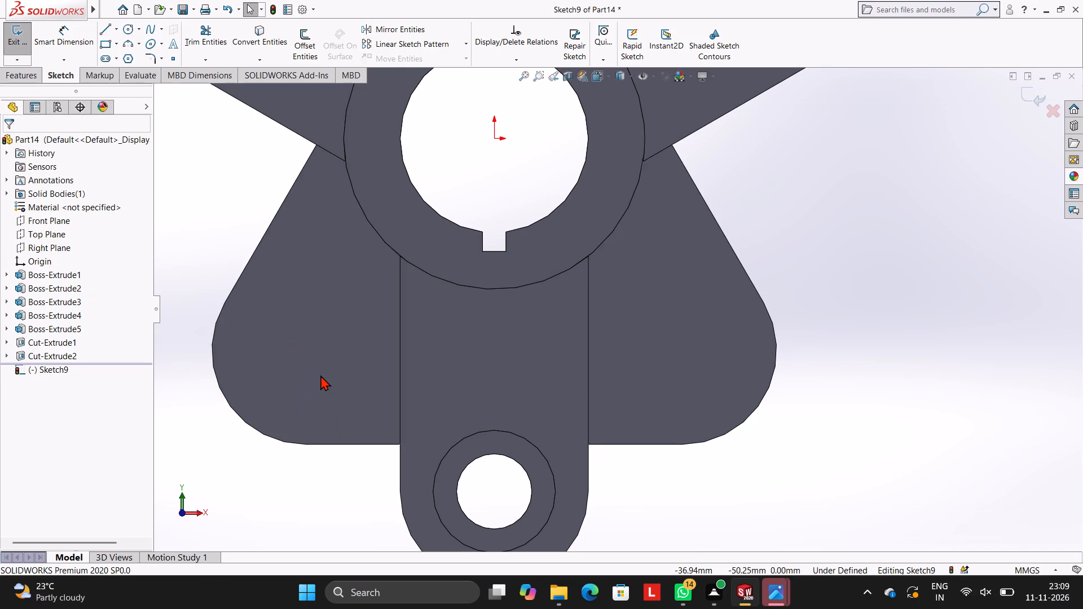
# Sketch a 12 mm radius circle centred on the arc centre of the plate's lower-left rounded corner.
pyautogui.click(127, 34)
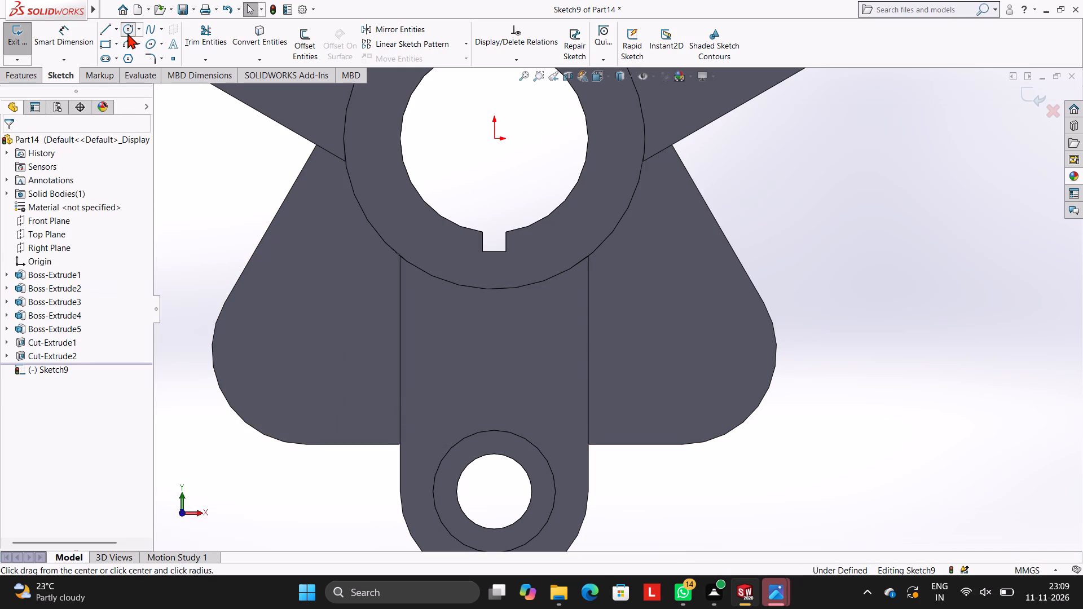
pyautogui.click(305, 348)
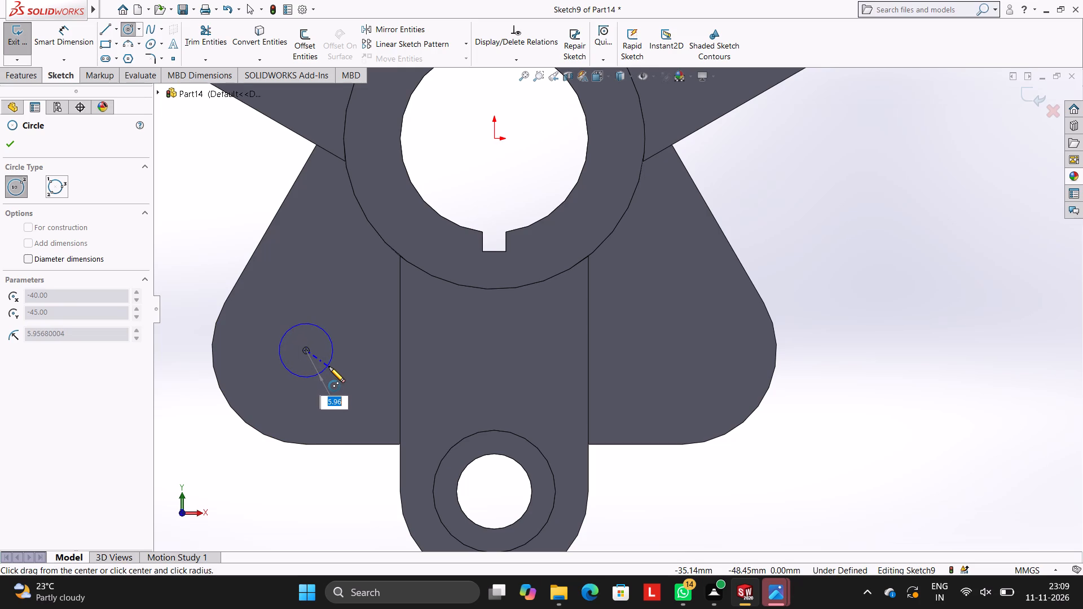
pyautogui.write('12')
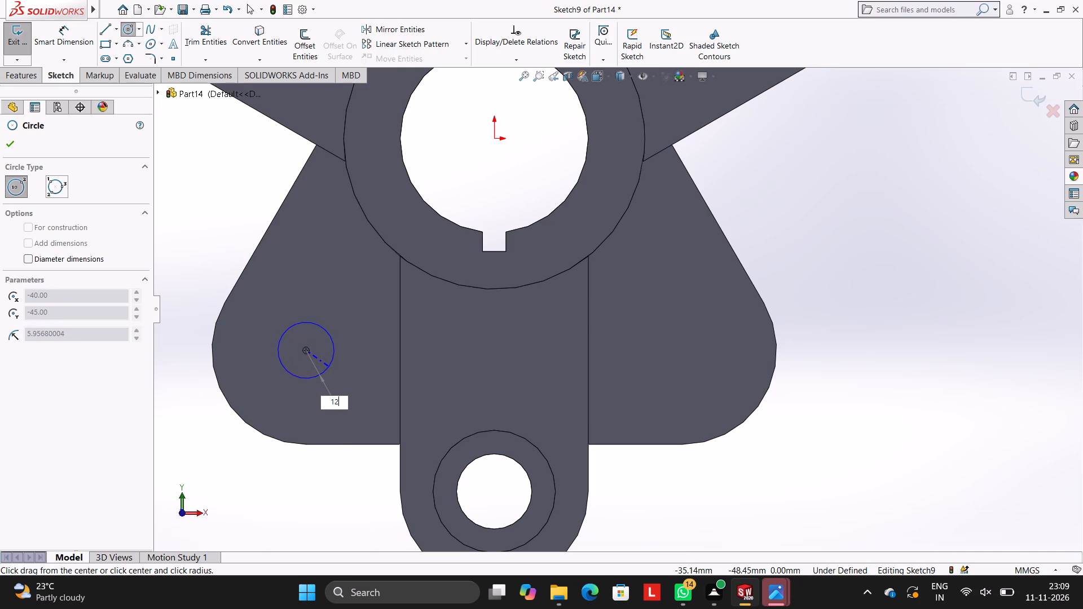
pyautogui.press('Return')
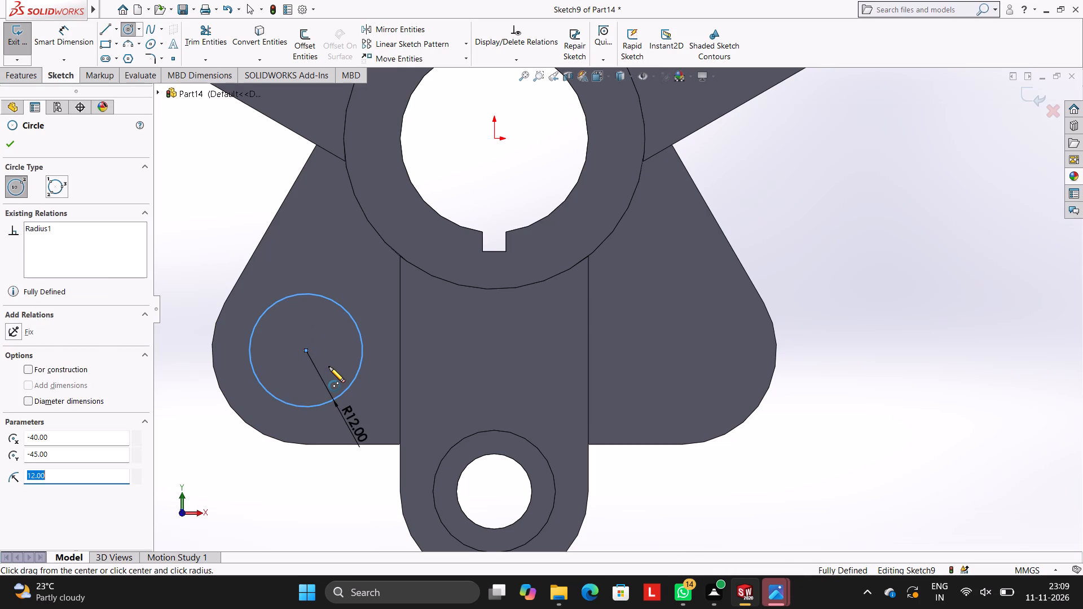
pyautogui.press('Escape')
pyautogui.press('Escape')
pyautogui.press('Escape')
pyautogui.press('Escape')
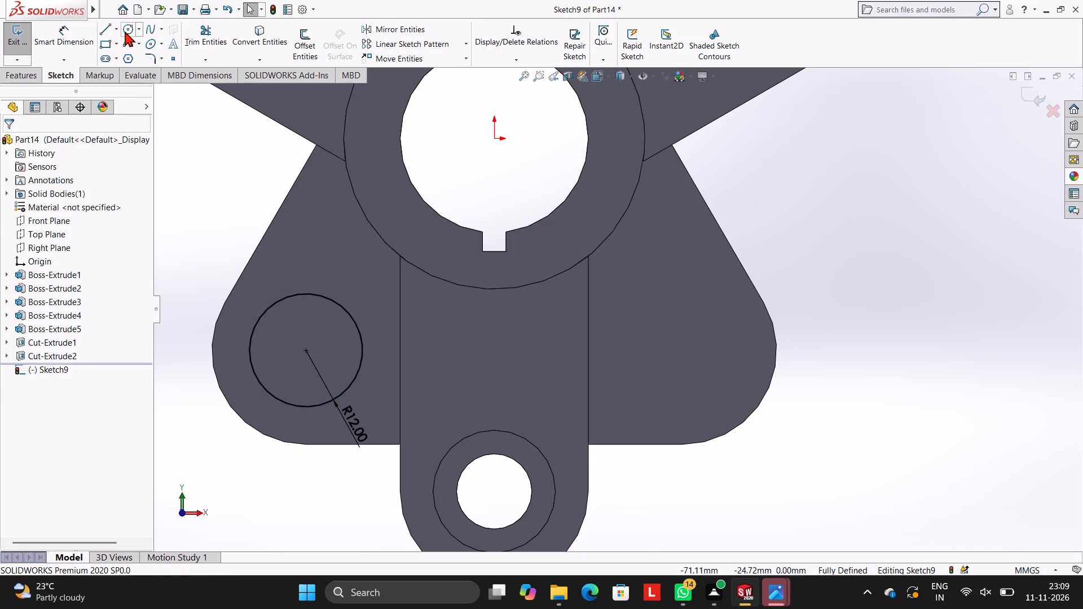
# Sketch a 12 mm radius circle centred on the arc centre of the plate's lower-right rounded corner.
pyautogui.click(125, 30)
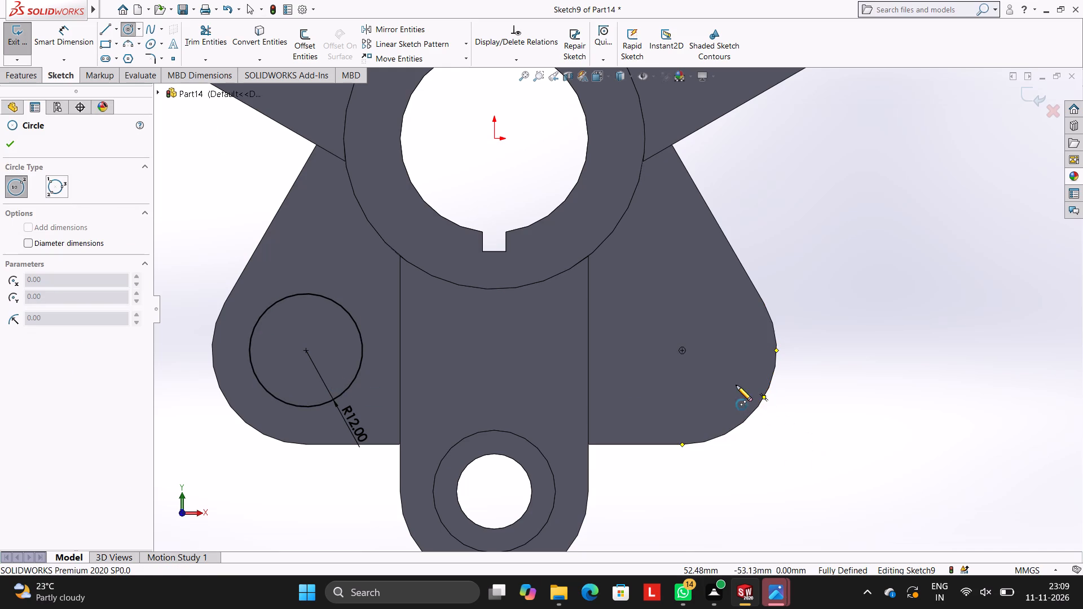
pyautogui.click(684, 350)
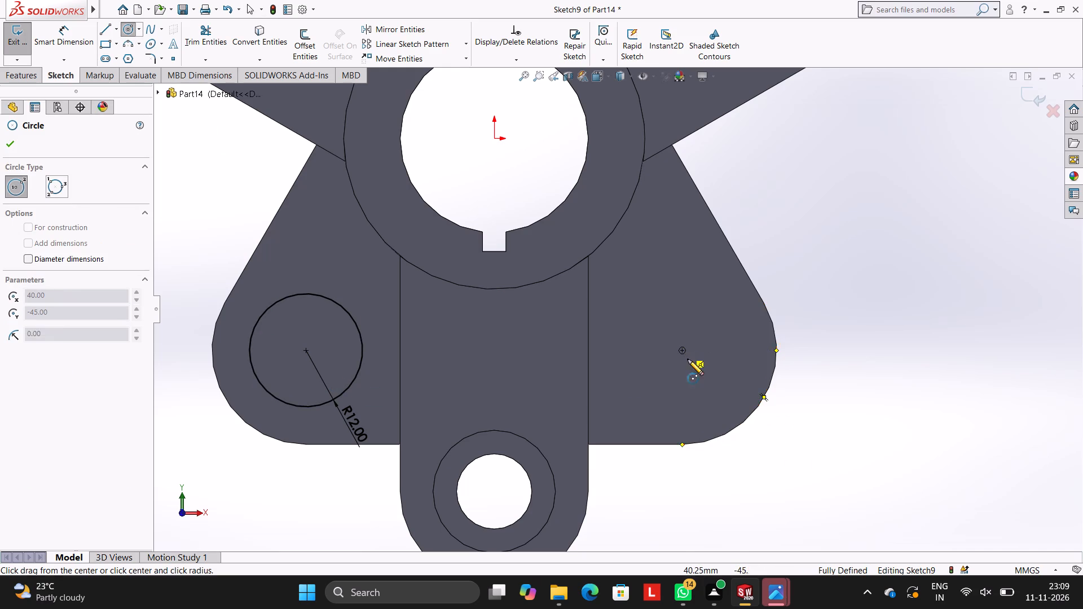
pyautogui.write('12')
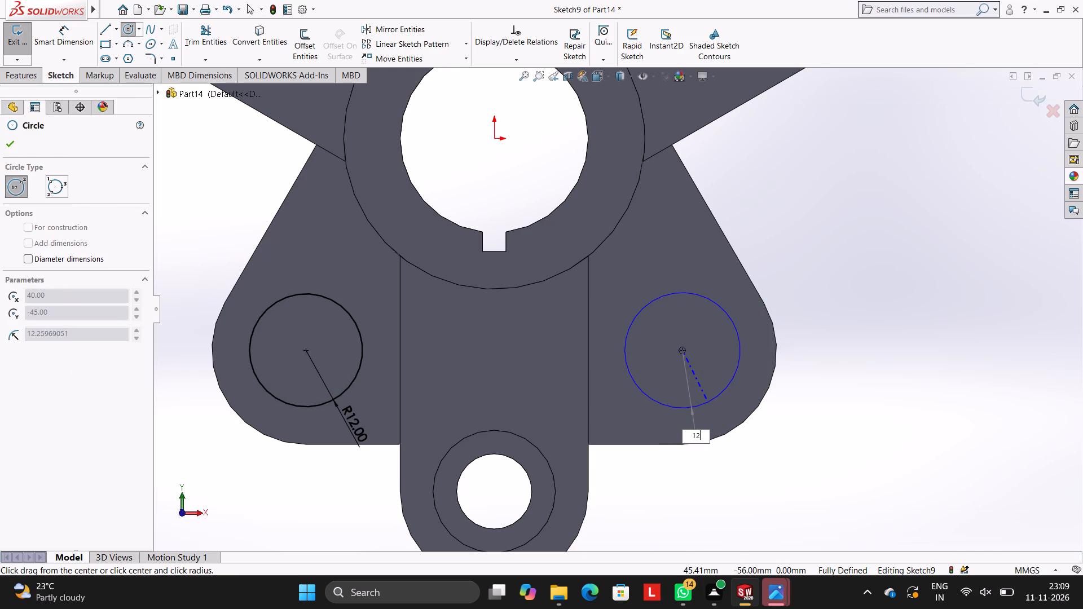
pyautogui.press('Return')
pyautogui.press('Escape')
pyautogui.press('Escape')
pyautogui.press('Escape')
pyautogui.press('Escape')
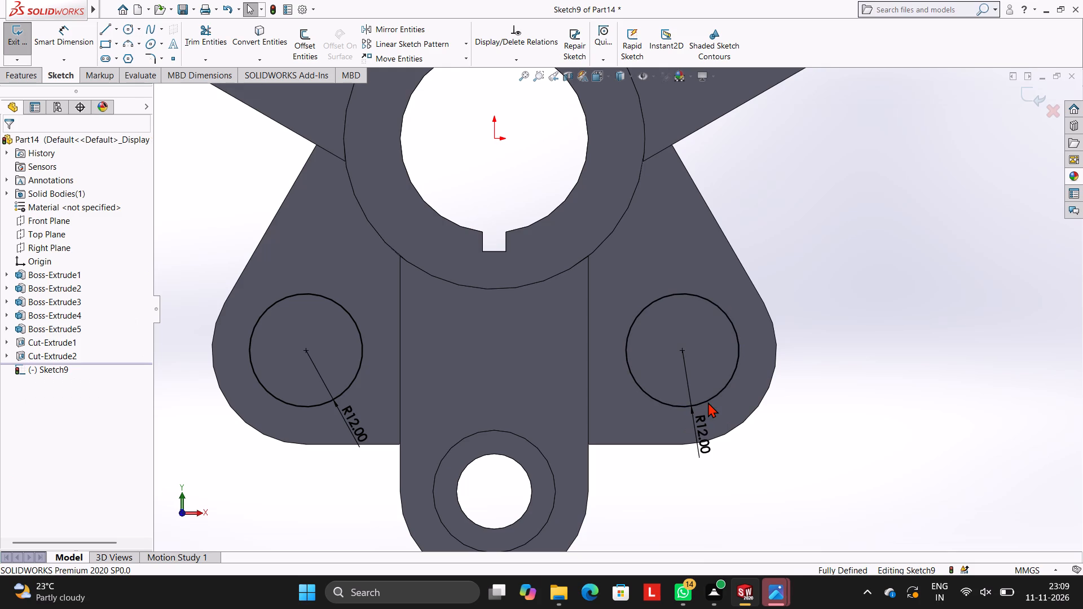
# Cut-extrude the two 12 mm radius corner circles into the plate with a blind depth of 6 mm.
pyautogui.click(21, 72)
pyautogui.click(201, 32)
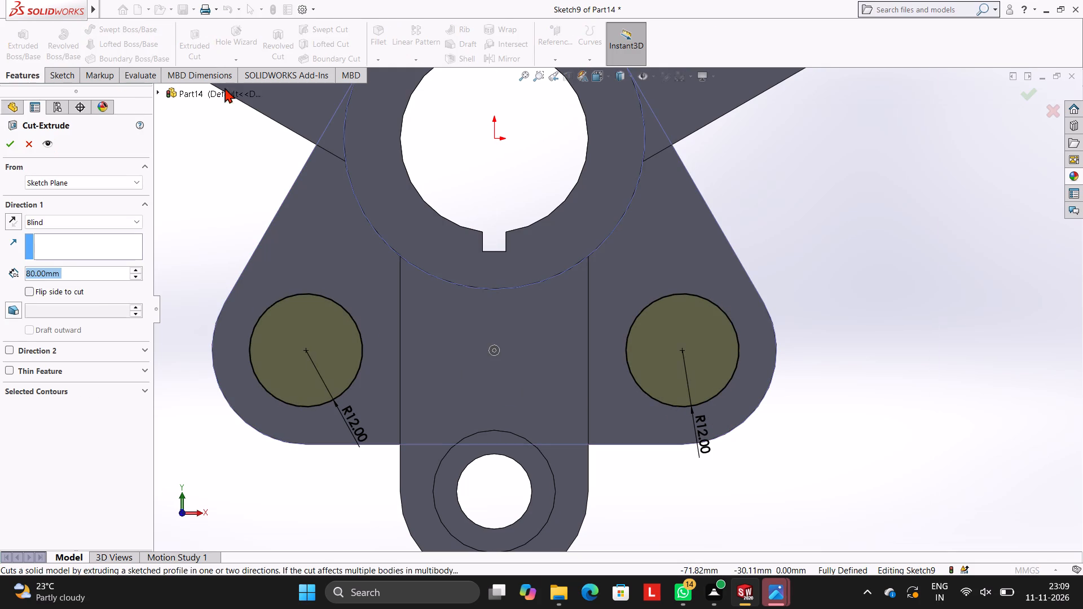
pyautogui.press('6')
pyautogui.press('Return')
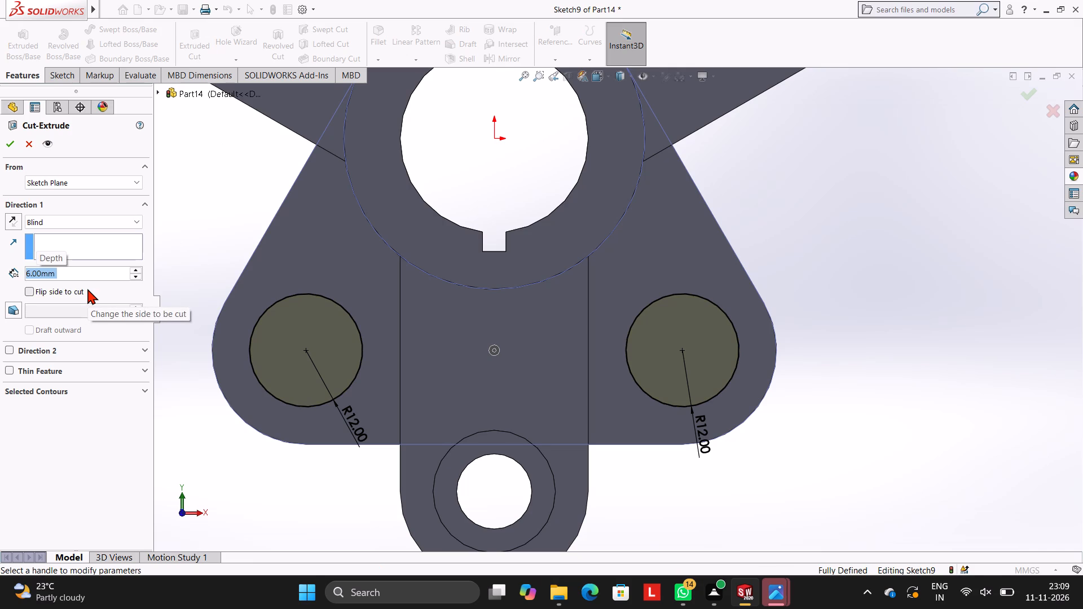
pyautogui.click(10, 141)
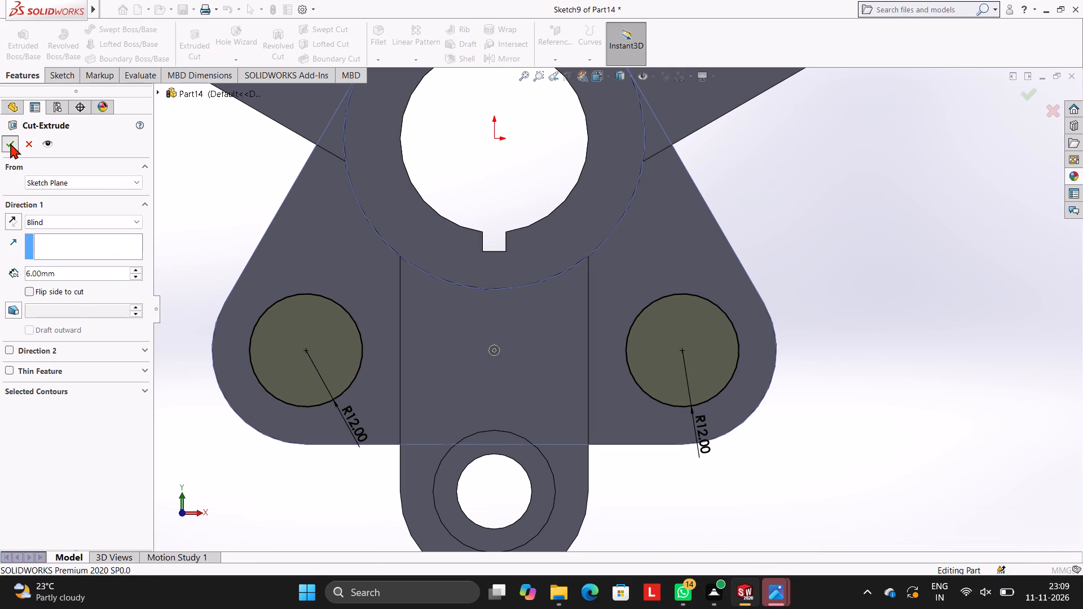
pyautogui.click(248, 167)
# Start a new sketch on the floor of the plate's lower-right circular recess and view it straight on.
pyautogui.scroll(2, 253, 171)
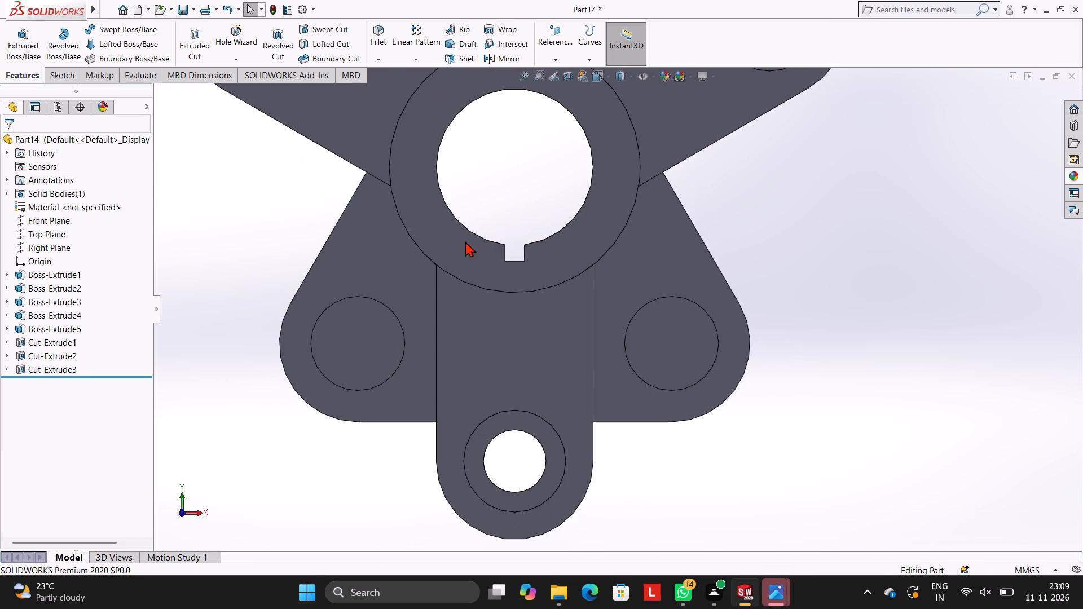
pyautogui.moveTo(839, 266); pyautogui.dragTo(794, 226, button='middle')
pyautogui.scroll(1, 795, 224)
pyautogui.moveTo(777, 242); pyautogui.dragTo(812, 251, button='middle')
pyautogui.click(711, 346)
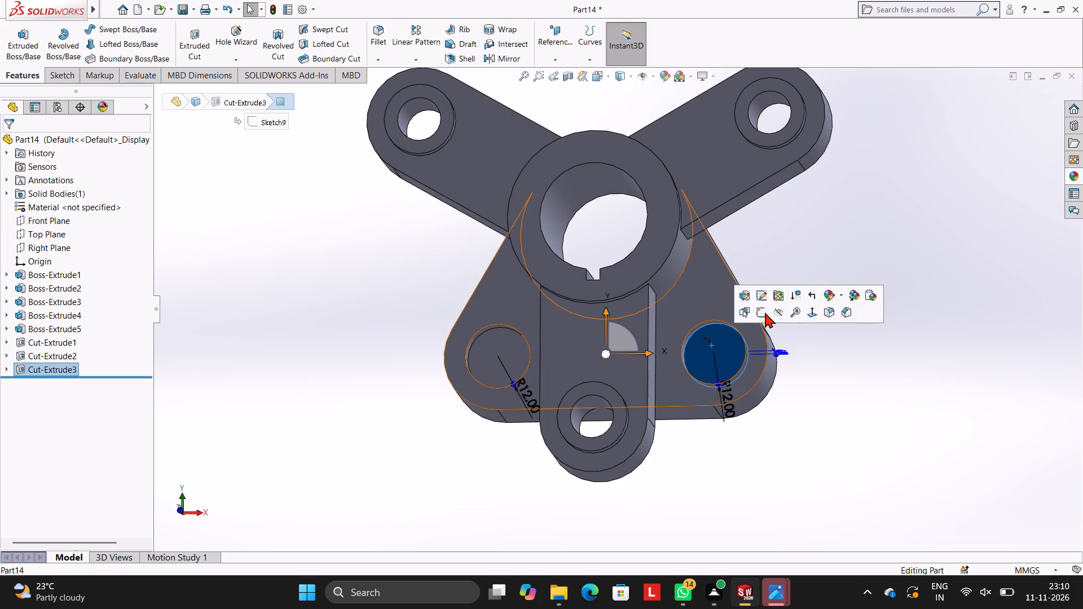
pyautogui.click(765, 312)
pyautogui.hotkey('ctrl', '8')
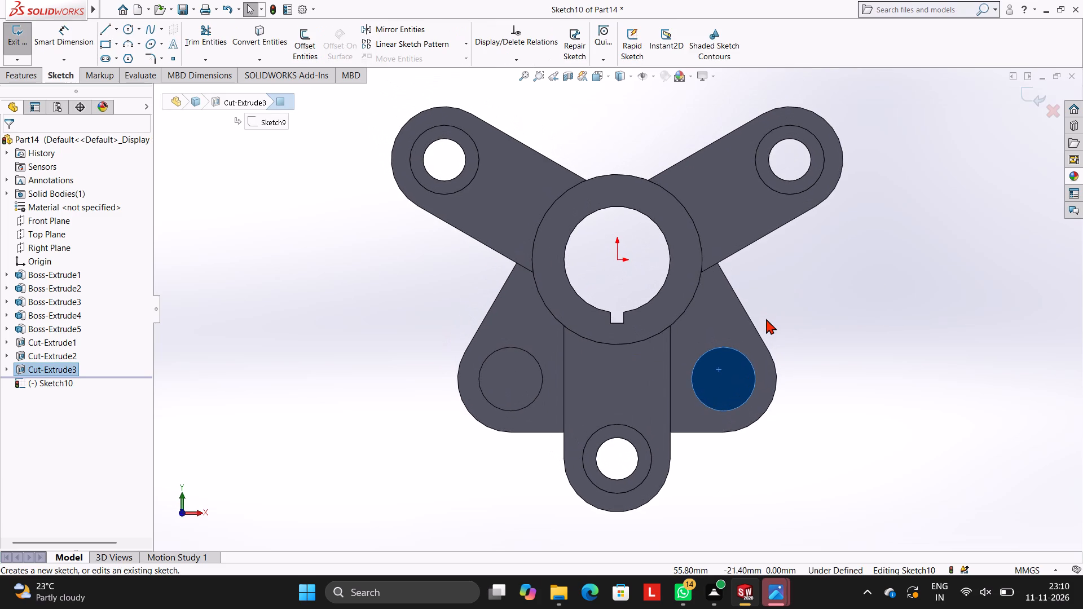
pyautogui.scroll(1, 718, 389)
pyautogui.scroll(-1, 717, 389)
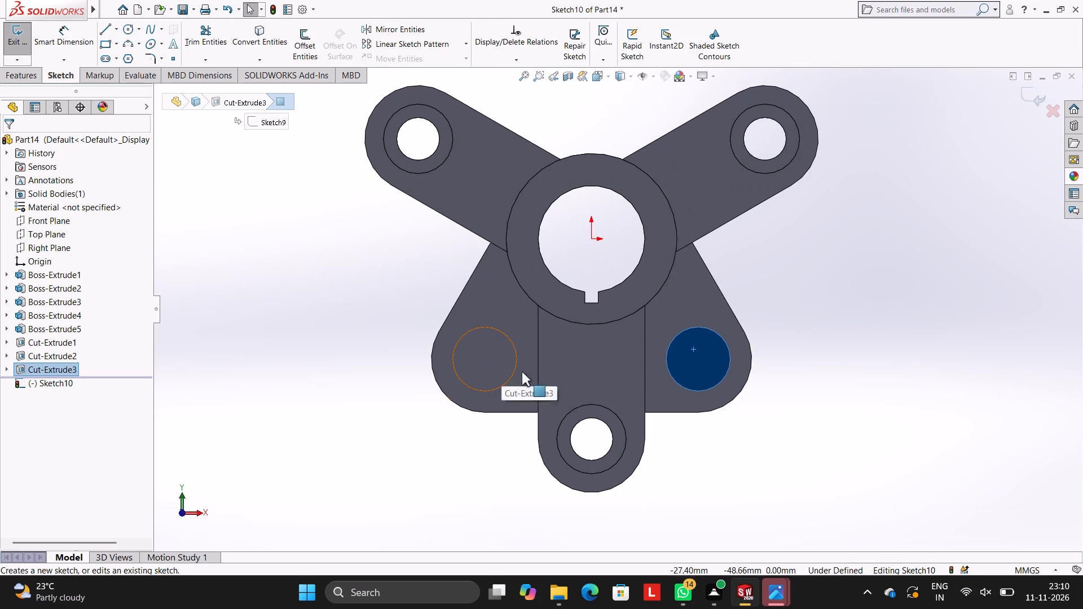
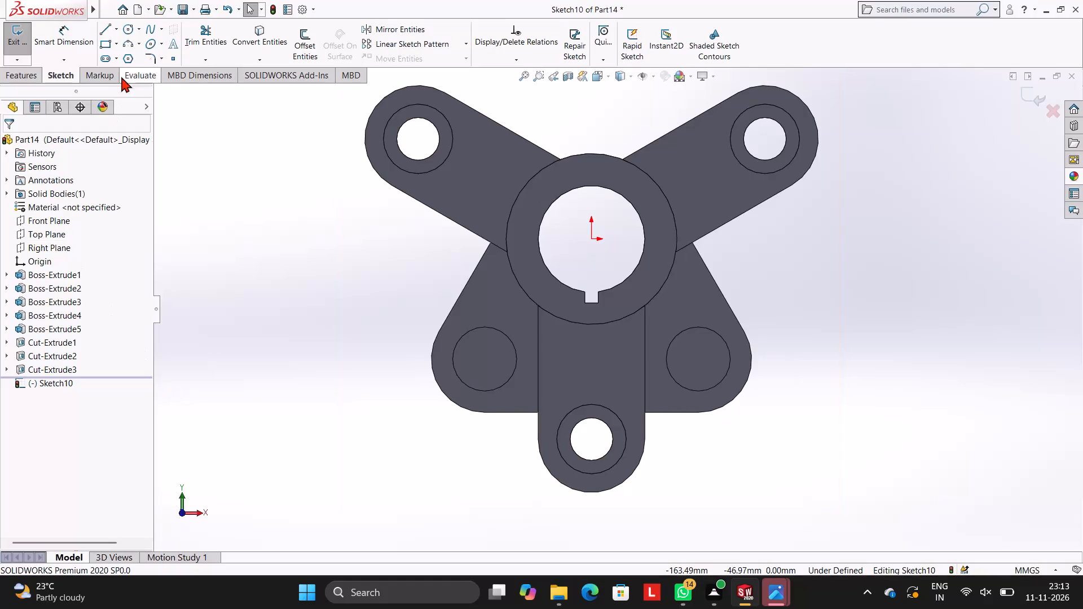
# Sketch a 7 mm radius circle concentric with the plate's lower-left circular recess.
pyautogui.click(128, 29)
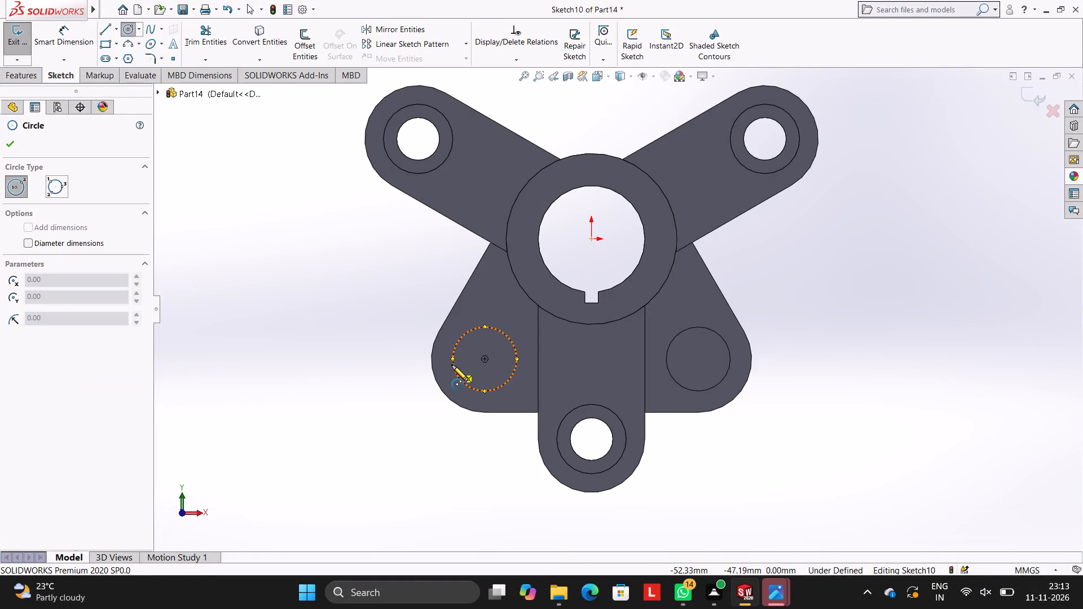
pyautogui.click(486, 359)
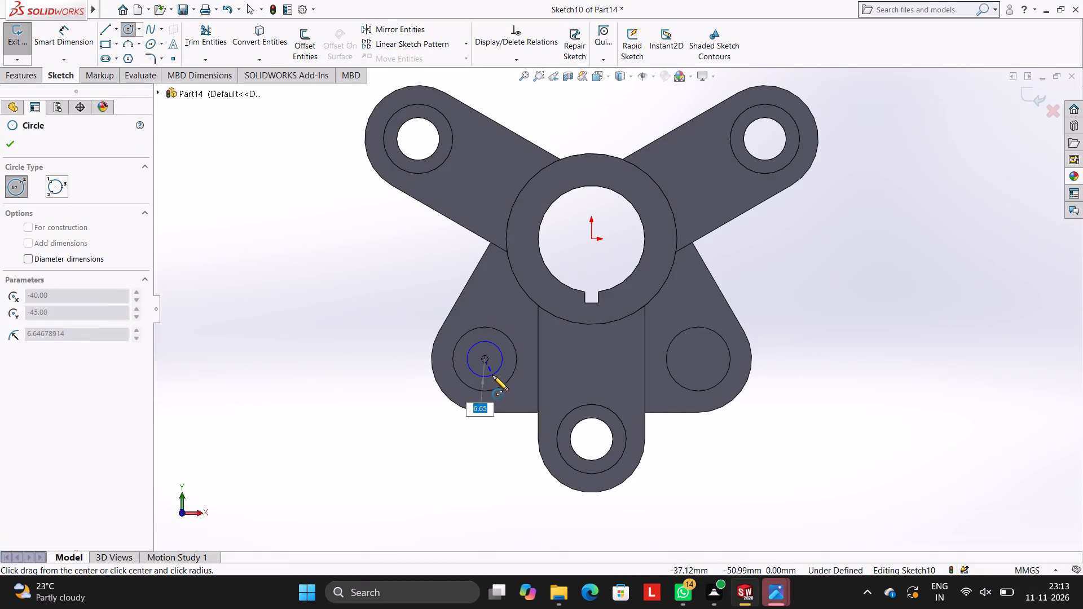
pyautogui.press('7')
pyautogui.press('Return')
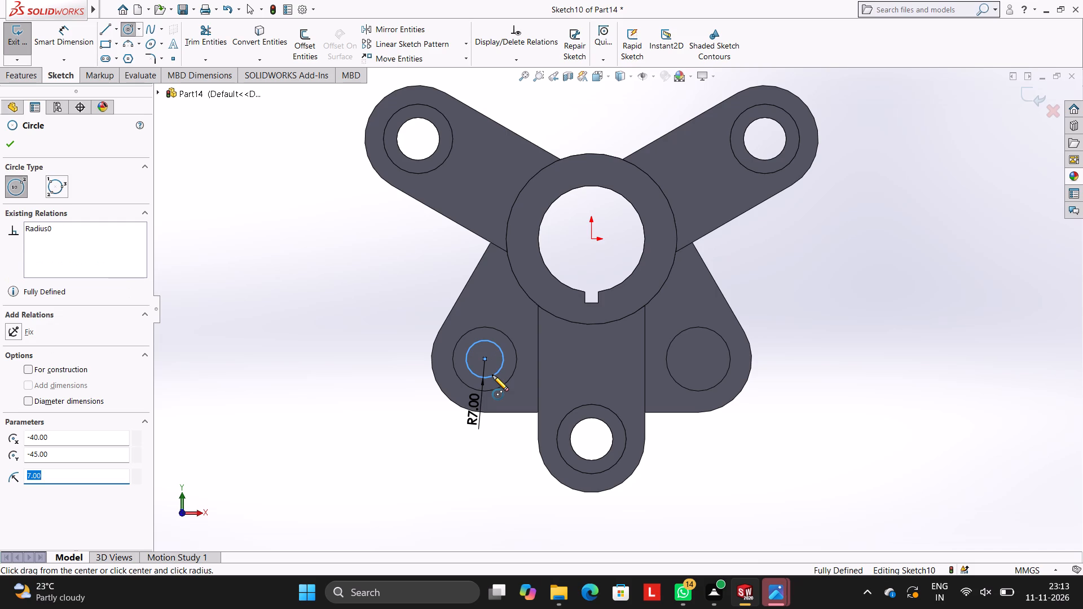
pyautogui.press('Escape')
pyautogui.press('Escape')
# Sketch a 7 mm radius circle concentric with the plate's lower-right circular recess.
pyautogui.click(126, 29)
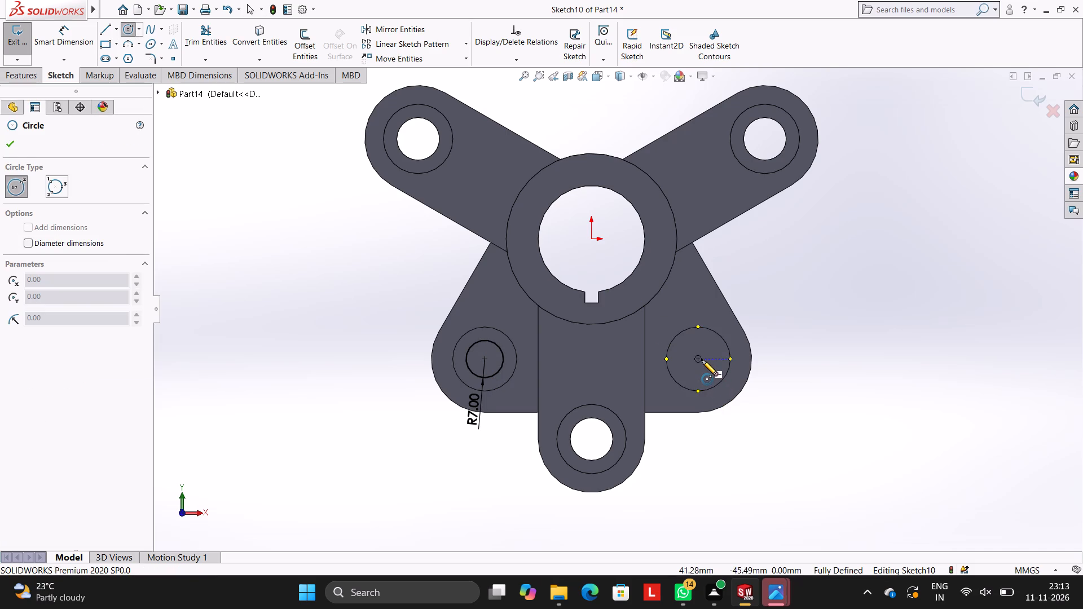
pyautogui.click(698, 359)
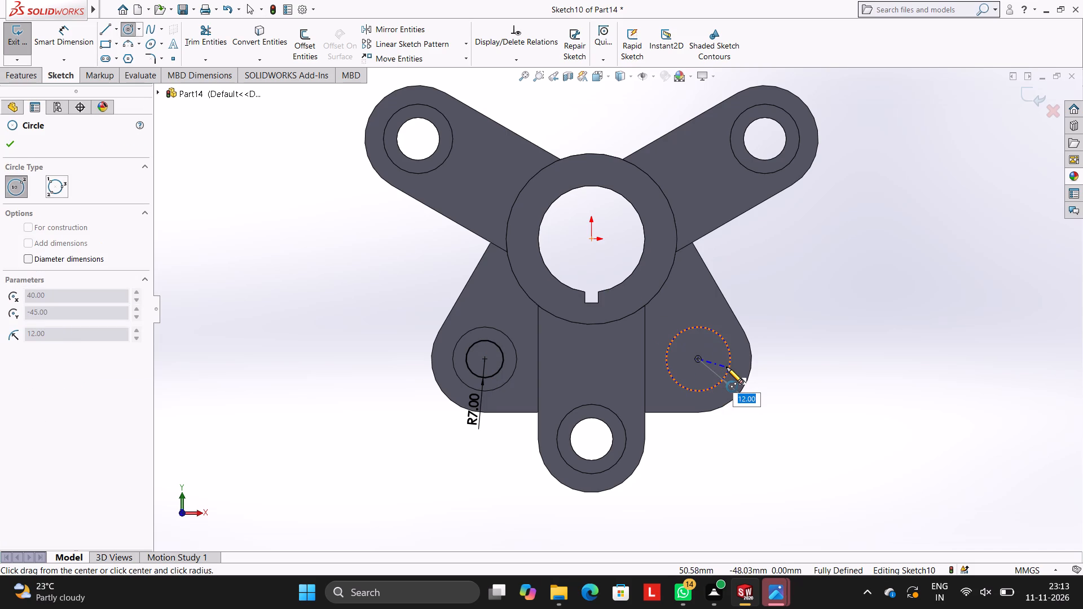
pyautogui.press('7')
pyautogui.press('Return')
pyautogui.press('Escape')
pyautogui.press('Escape')
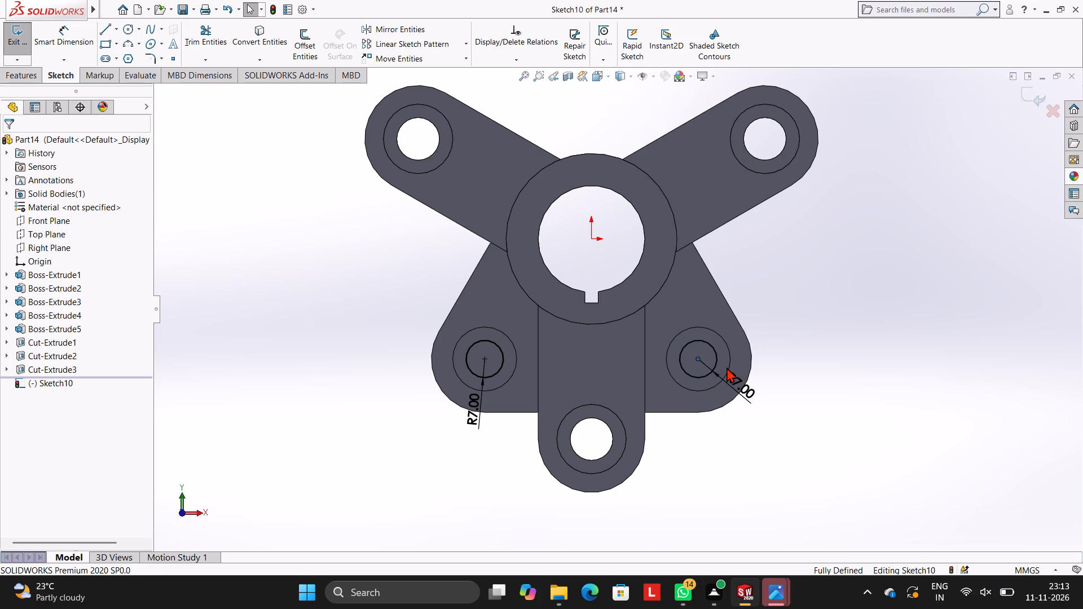
# Cut-extrude the two 7 mm radius circles in the corner recesses with a blind depth of 50 mm.
pyautogui.click(8, 76)
pyautogui.click(197, 46)
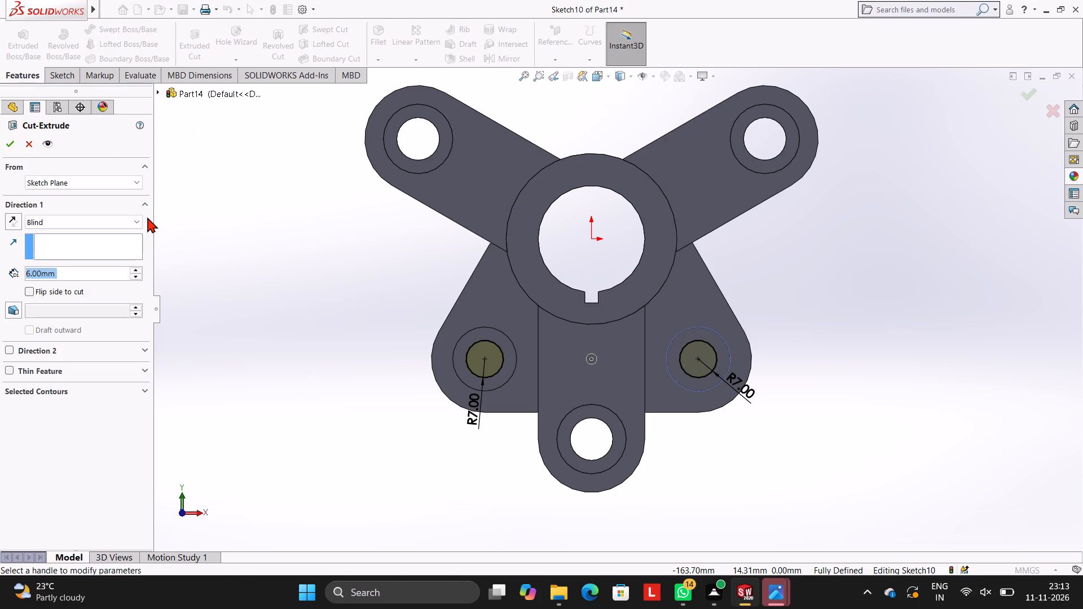
pyautogui.write('50')
pyautogui.press('Return')
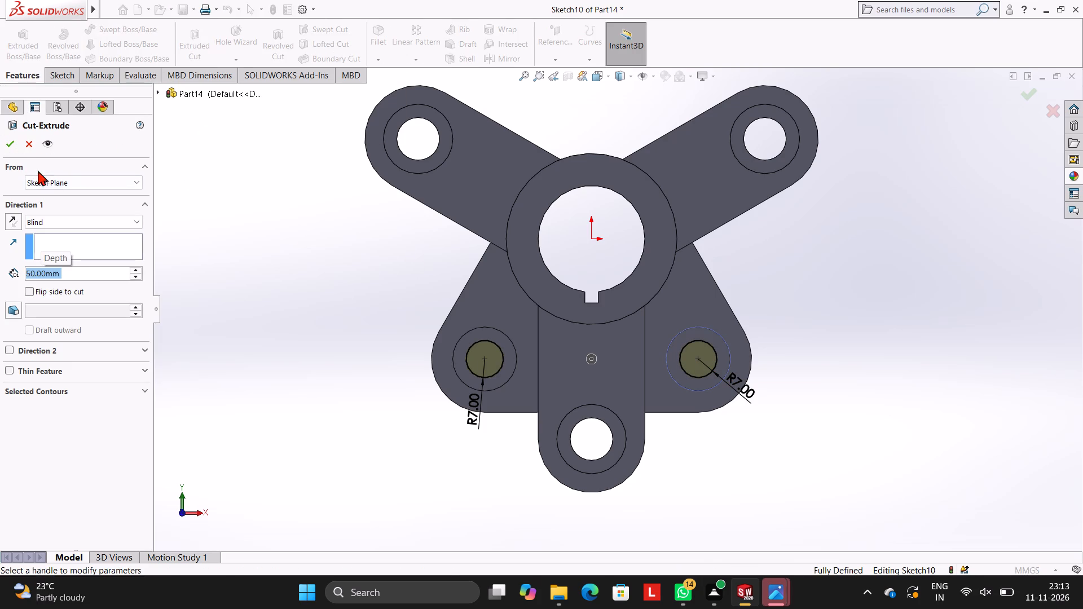
pyautogui.click(15, 148)
pyautogui.click(405, 221)
pyautogui.press('Escape')
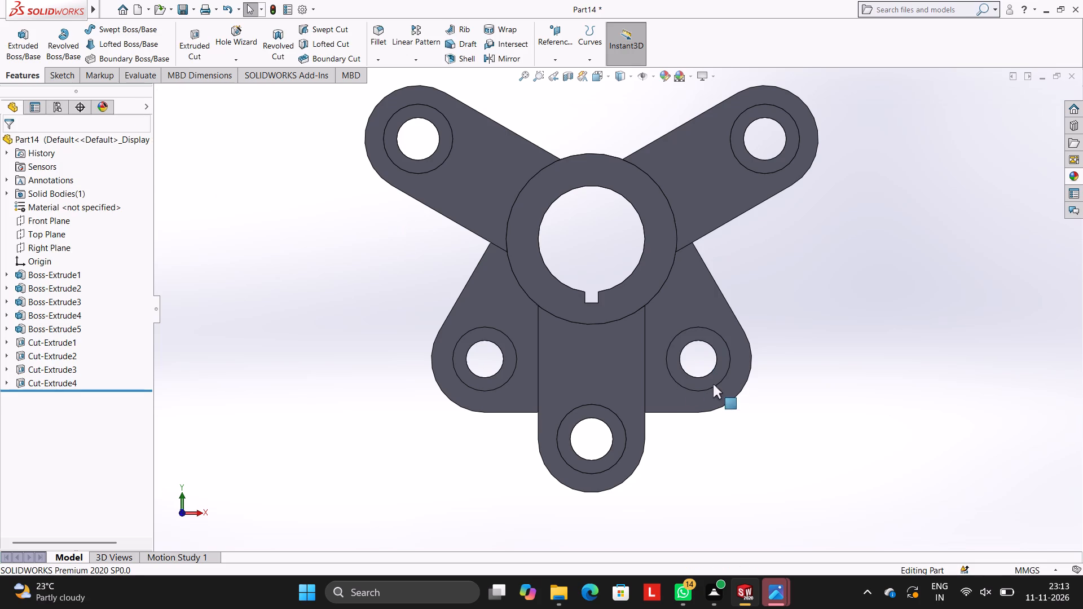
# Examine the finished part from the front, sides and back, checking the arms, central boss and plate corner holes.
pyautogui.scroll(3, 717, 350)
pyautogui.moveTo(787, 348); pyautogui.dragTo(745, 276, button='middle')
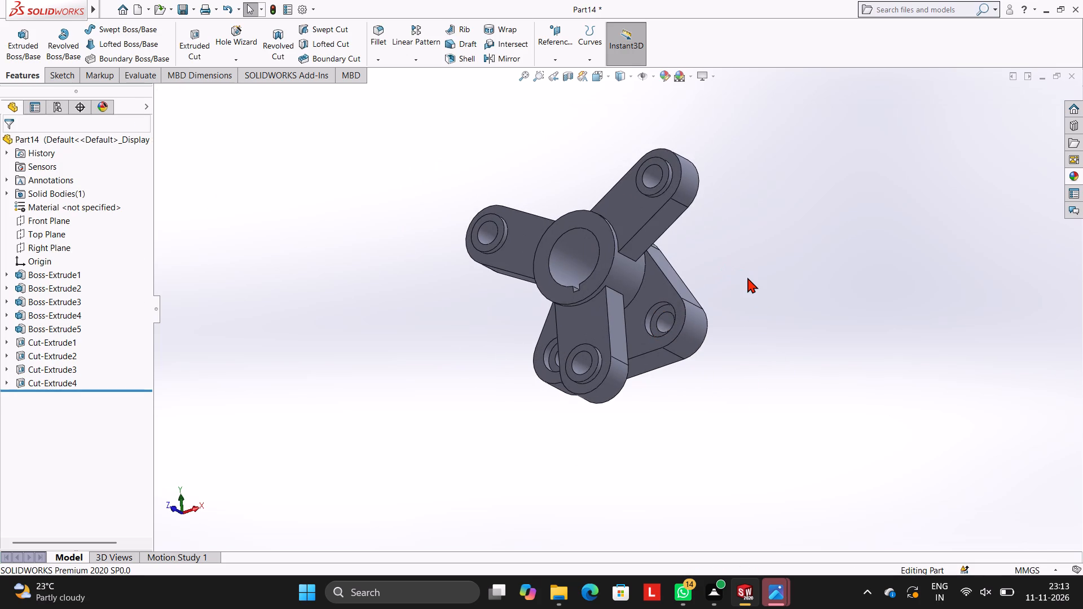
pyautogui.moveTo(676, 311); pyautogui.dragTo(754, 255, button='middle')
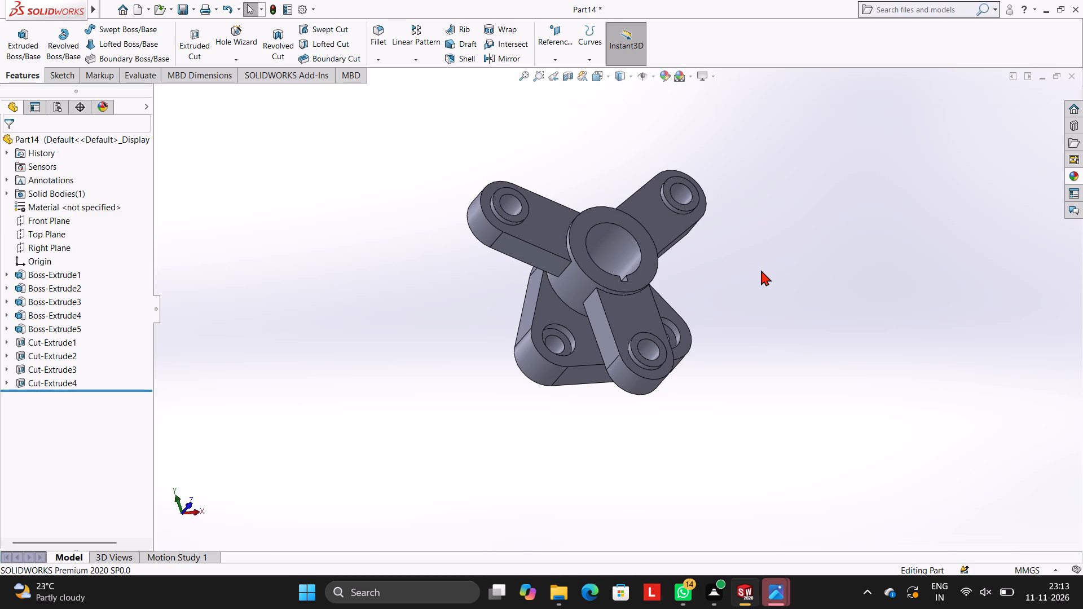
pyautogui.scroll(2, 789, 362)
pyautogui.scroll(-3, 653, 270)
pyautogui.scroll(2, 589, 349)
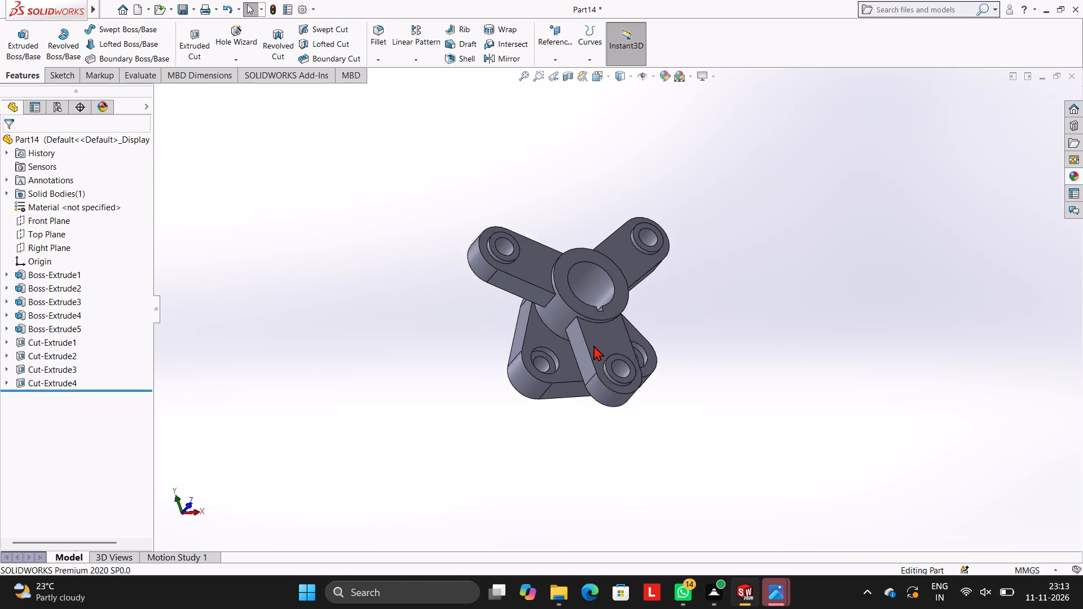
pyautogui.moveTo(656, 334); pyautogui.dragTo(847, 335, button='middle')
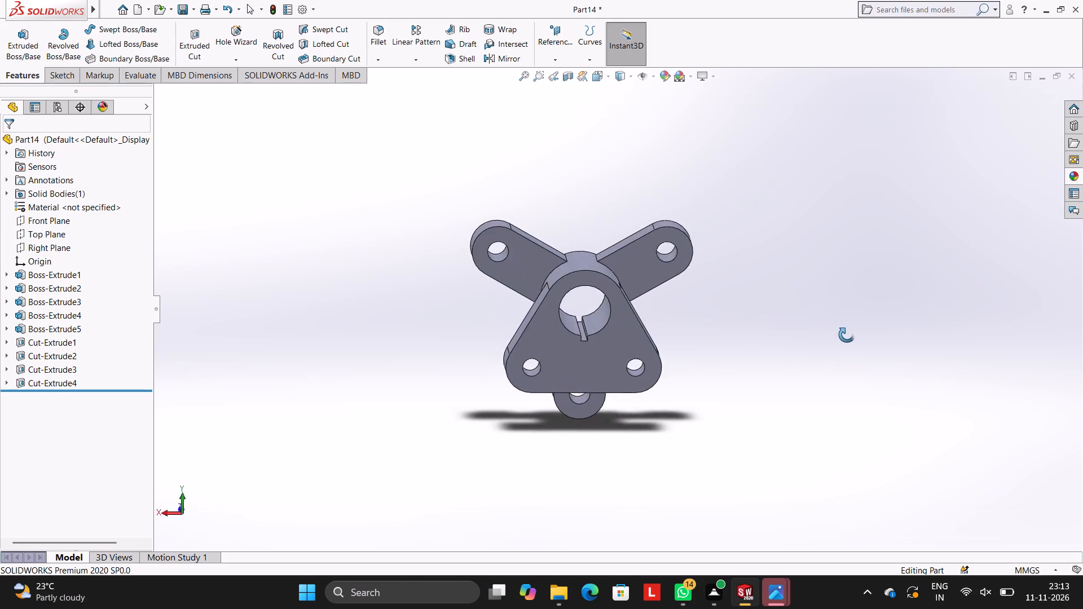
pyautogui.moveTo(847, 335); pyautogui.dragTo(611, 285, button='middle')
pyautogui.scroll(-4, 623, 292)
pyautogui.scroll(4, 650, 286)
pyautogui.moveTo(717, 377); pyautogui.dragTo(764, 430, button='middle')
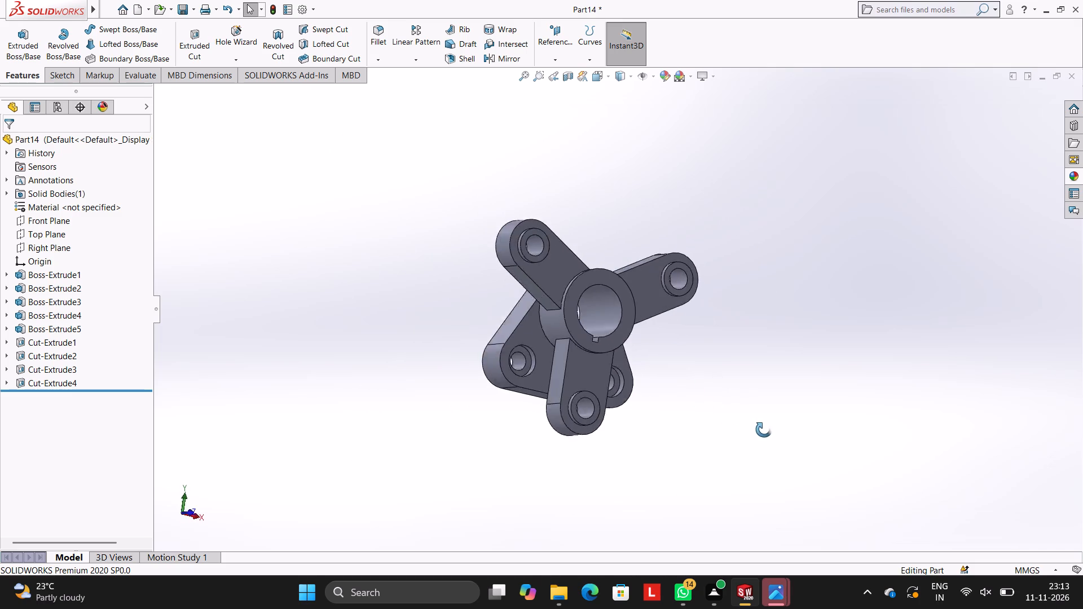
pyautogui.moveTo(764, 430); pyautogui.dragTo(710, 391, button='middle')
pyautogui.scroll(-3, 632, 312)
pyautogui.scroll(3, 632, 311)
pyautogui.moveTo(655, 325); pyautogui.dragTo(663, 343, button='middle')
pyautogui.scroll(-2, 589, 308)
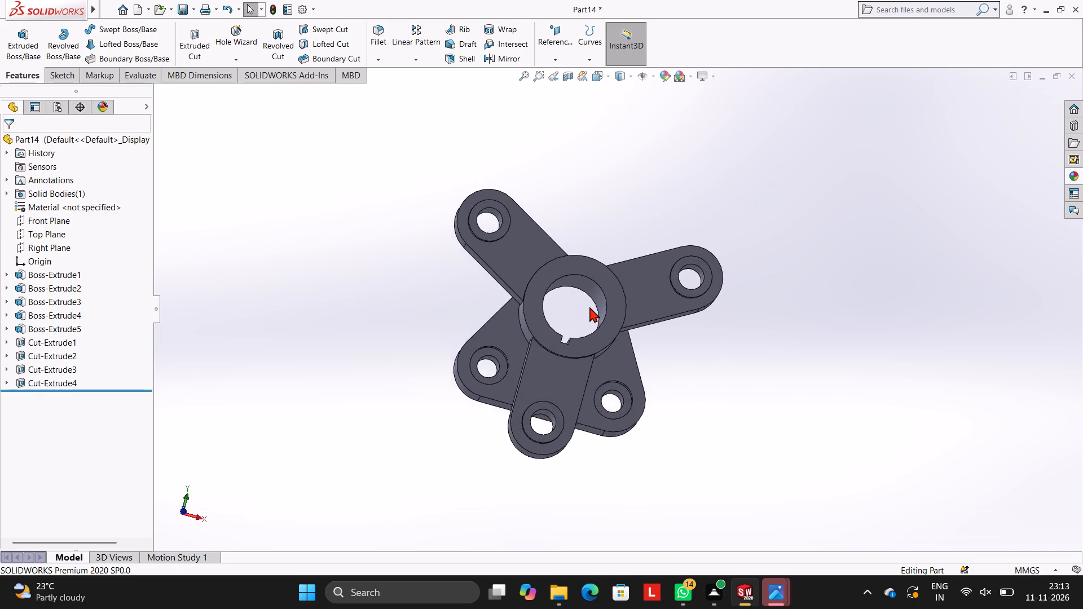
pyautogui.scroll(-2, 589, 307)
pyautogui.scroll(1, 637, 309)
# Apply the Blue LED appearance to the whole part.
pyautogui.click(1069, 173)
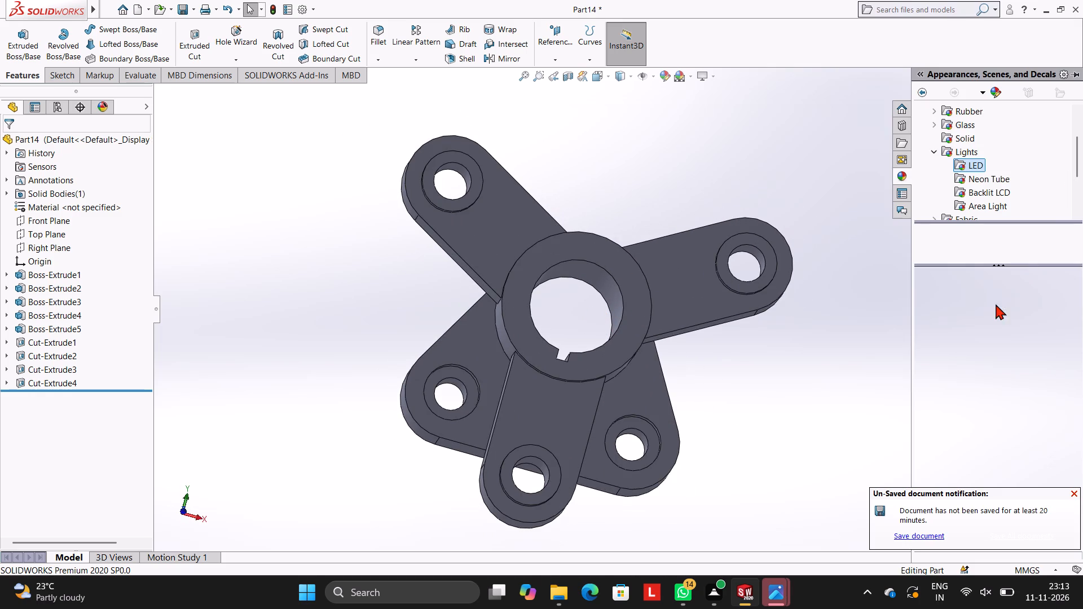
pyautogui.scroll(3, 965, 339)
pyautogui.moveTo(965, 385); pyautogui.dragTo(591, 381)
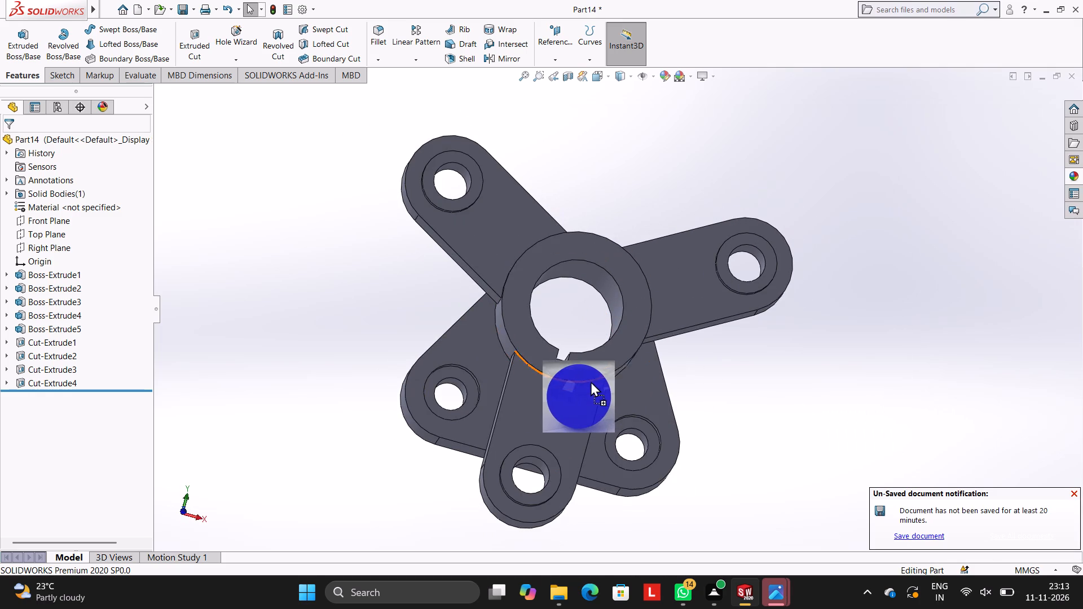
pyautogui.moveTo(591, 381); pyautogui.dragTo(565, 381)
pyautogui.click(596, 379)
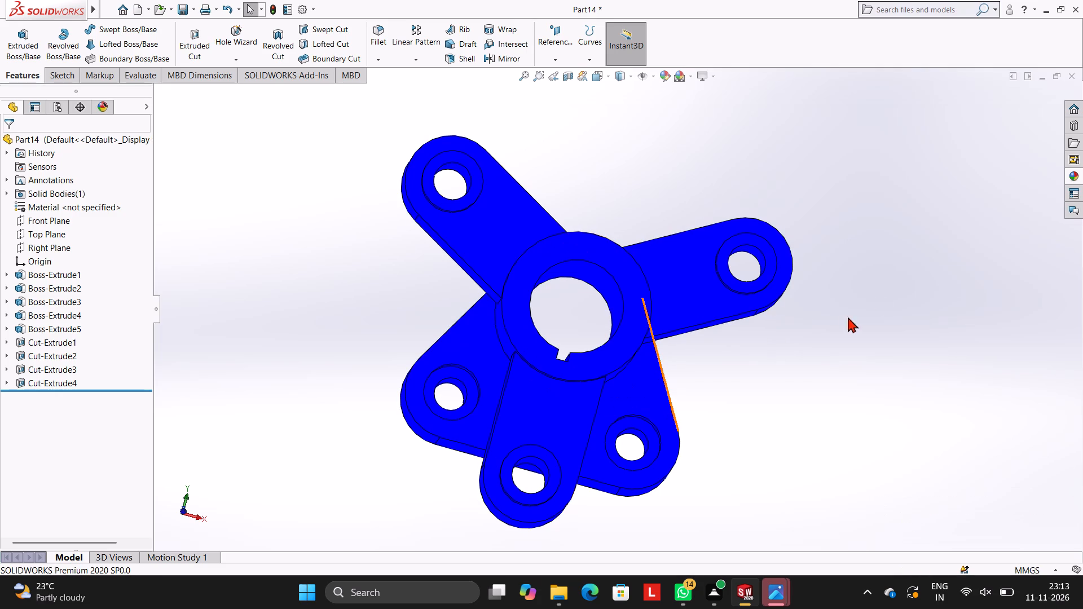
# Apply the Red LED appearance to the keyed bore through the central boss.
pyautogui.click(1073, 175)
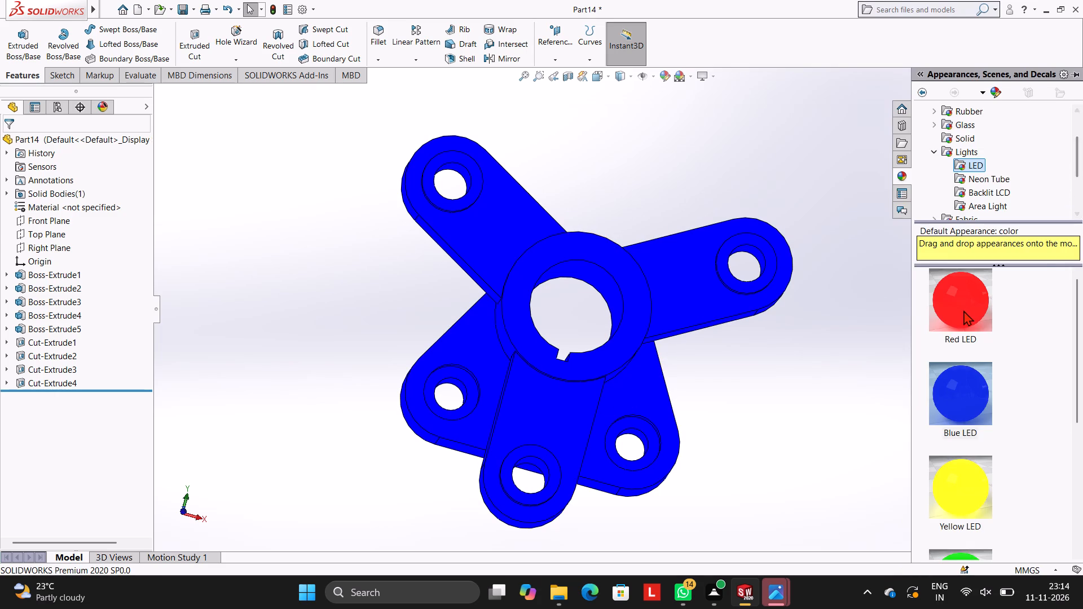
pyautogui.moveTo(964, 306); pyautogui.dragTo(599, 273)
pyautogui.click(599, 273)
# Apply the Red LED appearance to the feature forming the raised rings around the three arm holes.
pyautogui.click(1075, 174)
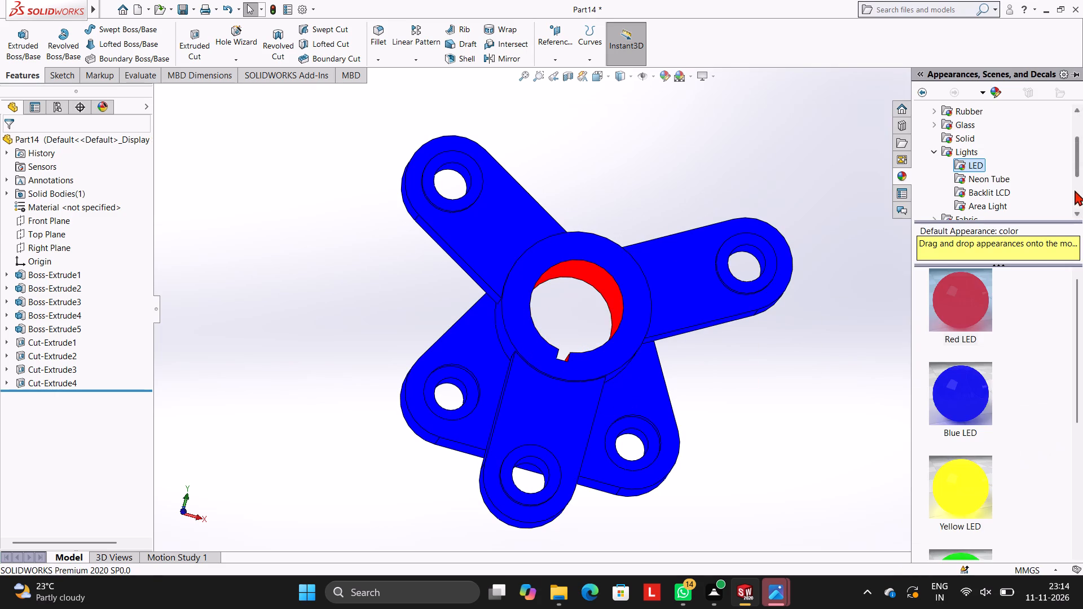
pyautogui.moveTo(972, 302); pyautogui.dragTo(756, 258)
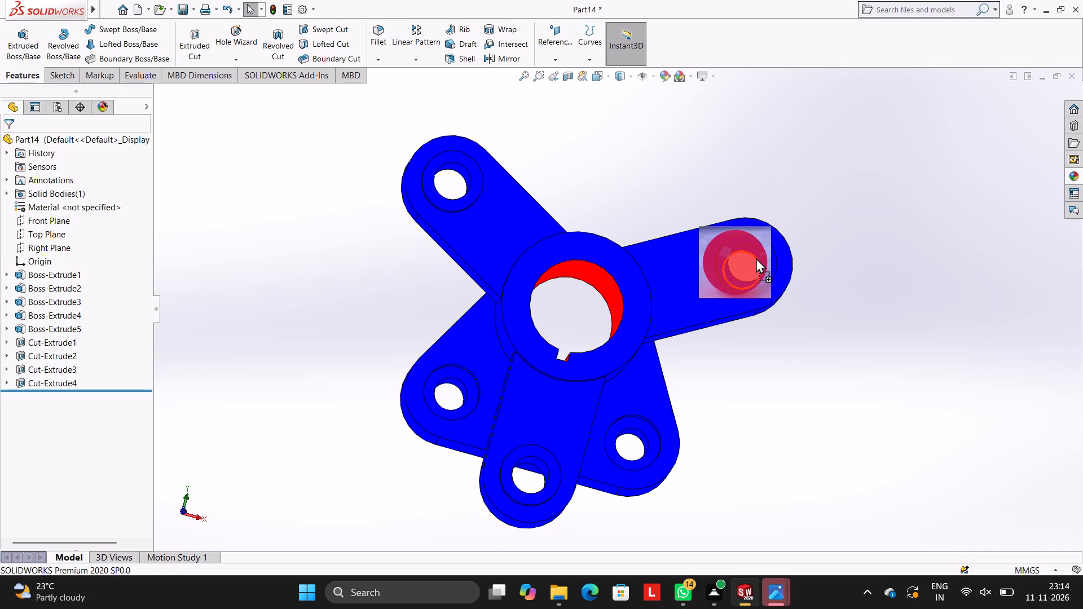
pyautogui.moveTo(756, 258); pyautogui.dragTo(761, 251)
pyautogui.click(761, 252)
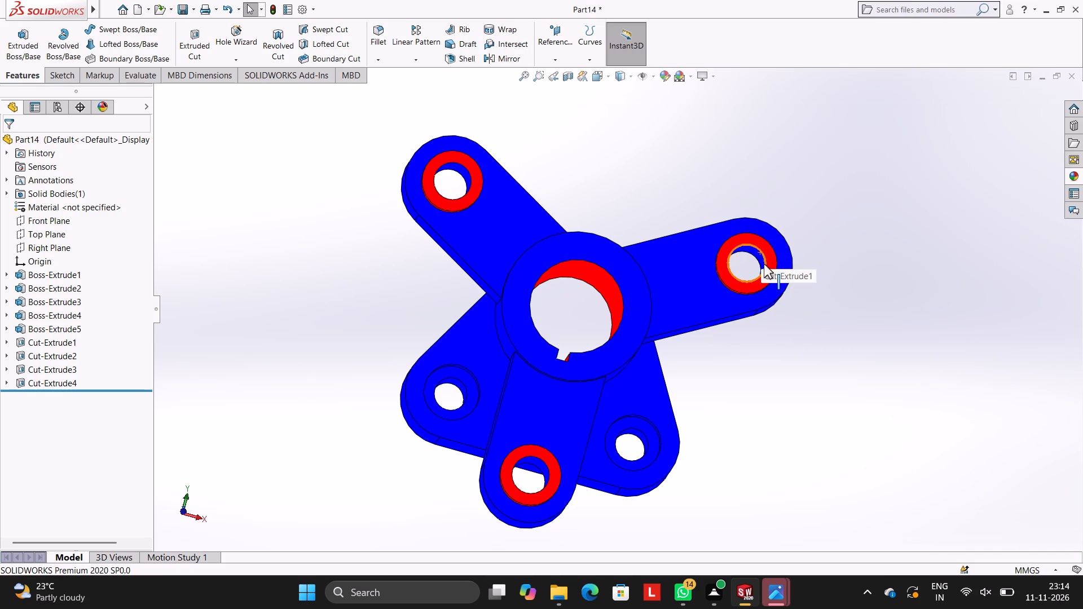
# Apply the Yellow LED appearance to the front annular face of the central boss.
pyautogui.moveTo(852, 288); pyautogui.dragTo(848, 258, button='middle')
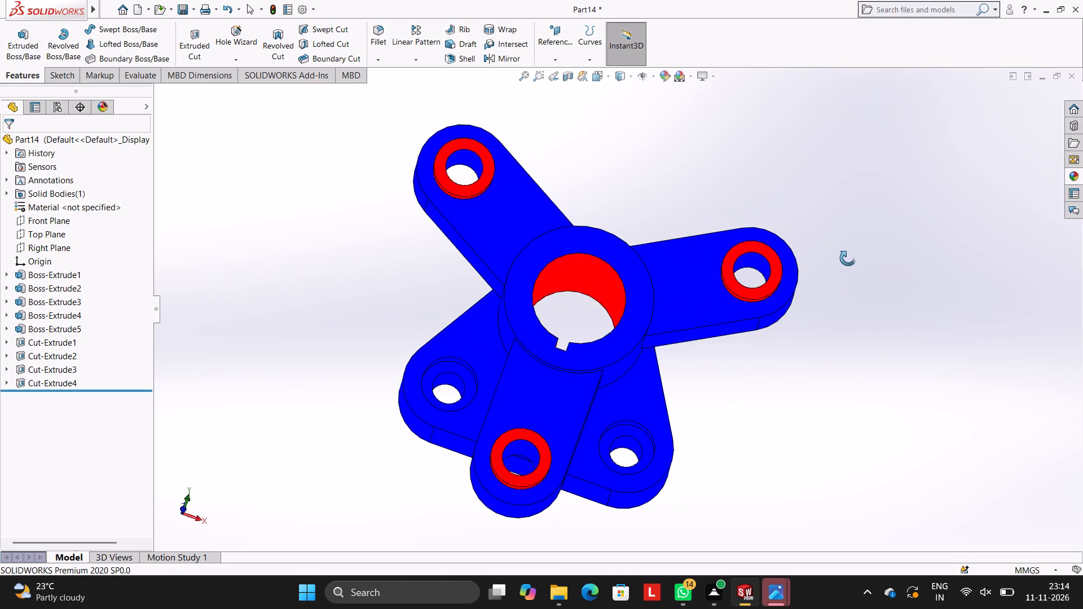
pyautogui.moveTo(848, 258); pyautogui.dragTo(843, 257, button='middle')
pyautogui.scroll(-2, 776, 367)
pyautogui.scroll(3, 662, 369)
pyautogui.scroll(-3, 514, 352)
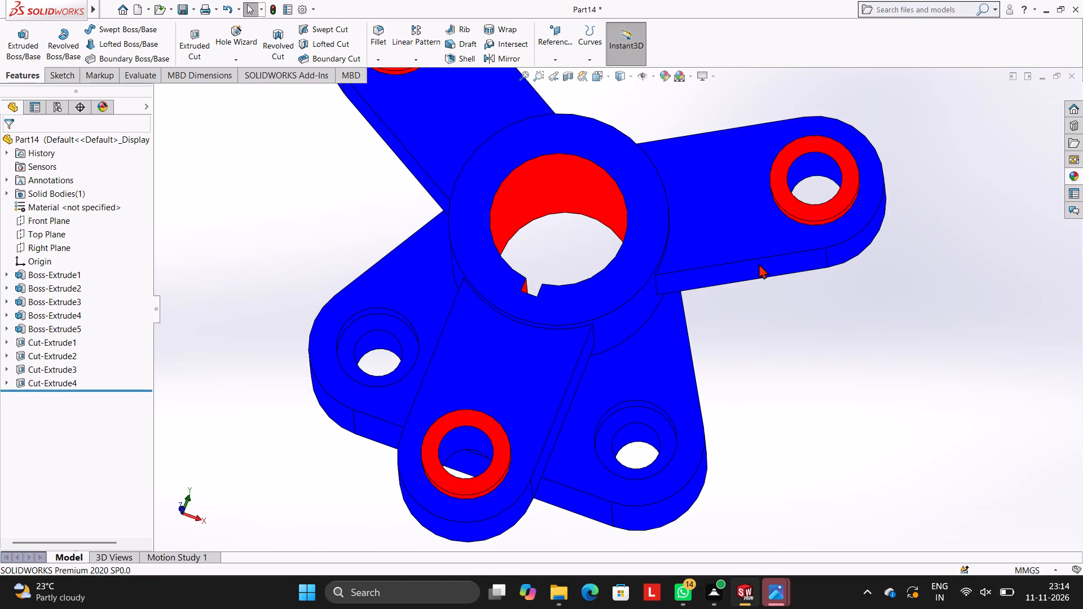
pyautogui.click(1078, 175)
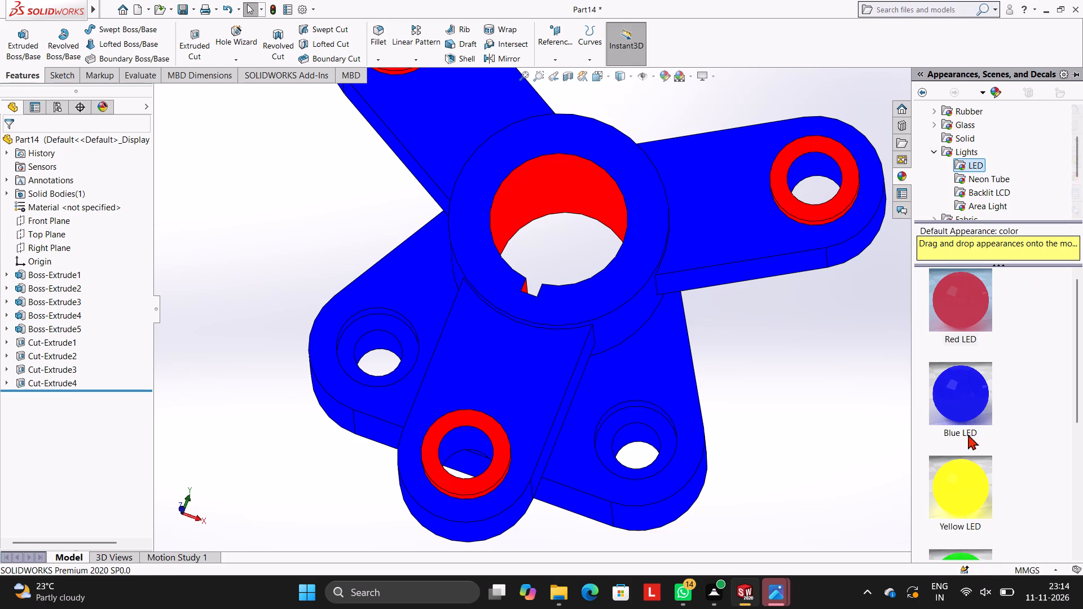
pyautogui.moveTo(965, 464); pyautogui.dragTo(650, 218)
pyautogui.click(650, 218)
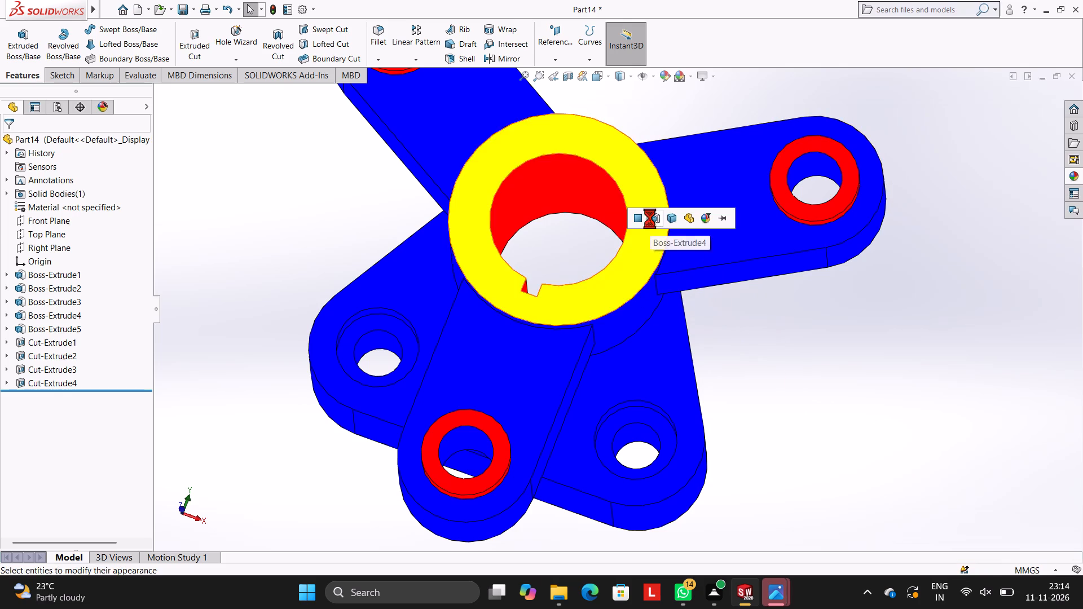
# Apply the Yellow LED appearance to only the outer cylindrical face of the central boss.
pyautogui.moveTo(914, 302); pyautogui.dragTo(979, 267, button='middle')
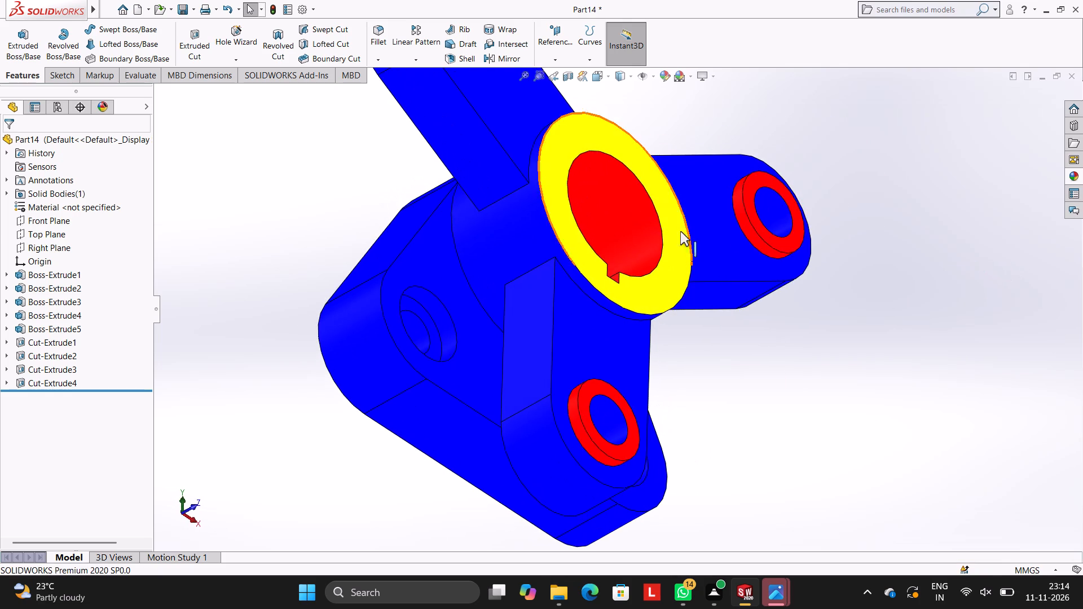
pyautogui.moveTo(683, 227); pyautogui.dragTo(719, 226, button='middle')
pyautogui.click(1076, 173)
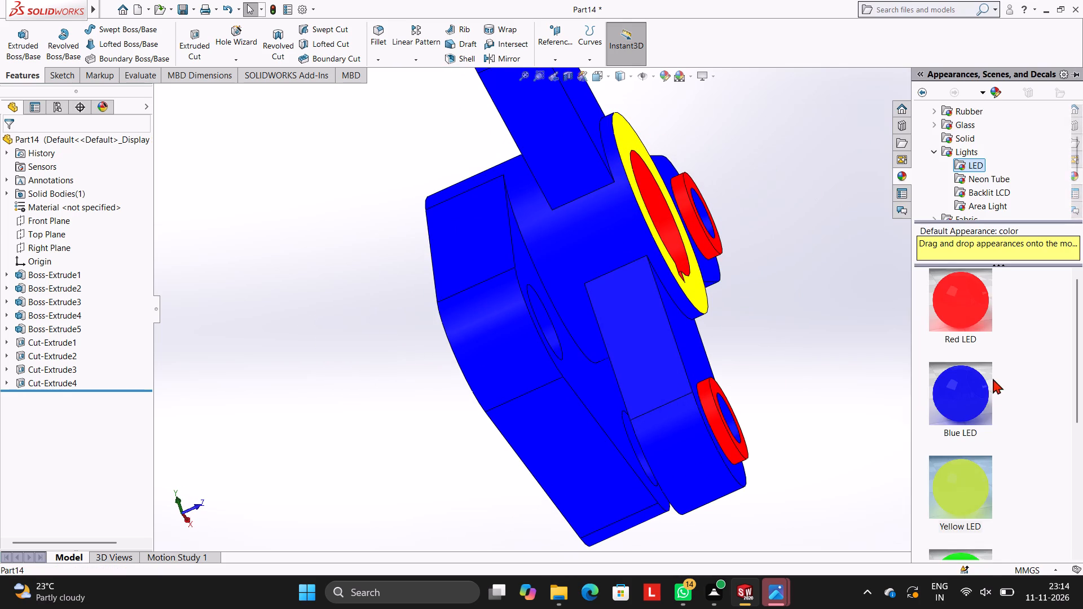
pyautogui.moveTo(967, 479); pyautogui.dragTo(618, 218)
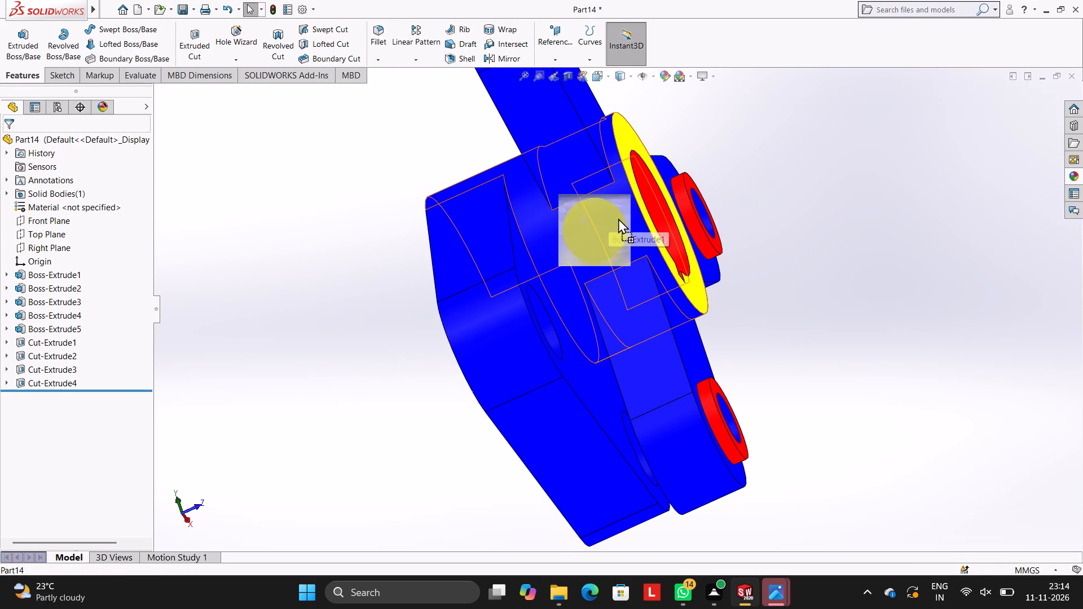
pyautogui.moveTo(618, 218); pyautogui.dragTo(628, 209)
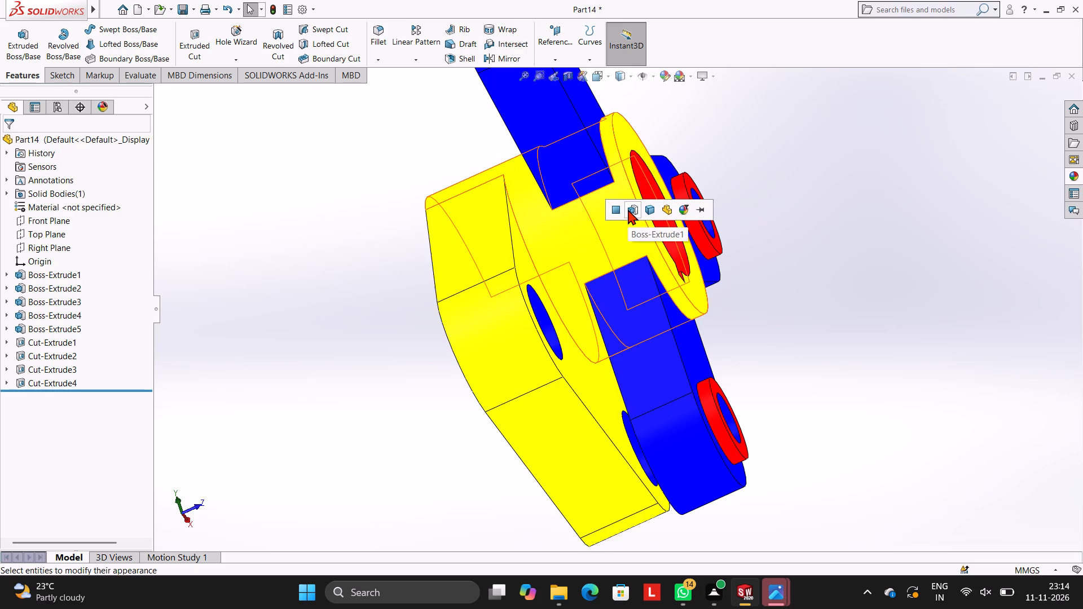
pyautogui.click(616, 209)
# Apply the Green LED appearance to the floor face of the plate's lower-right circular recess.
pyautogui.moveTo(728, 194); pyautogui.dragTo(799, 259, button='middle')
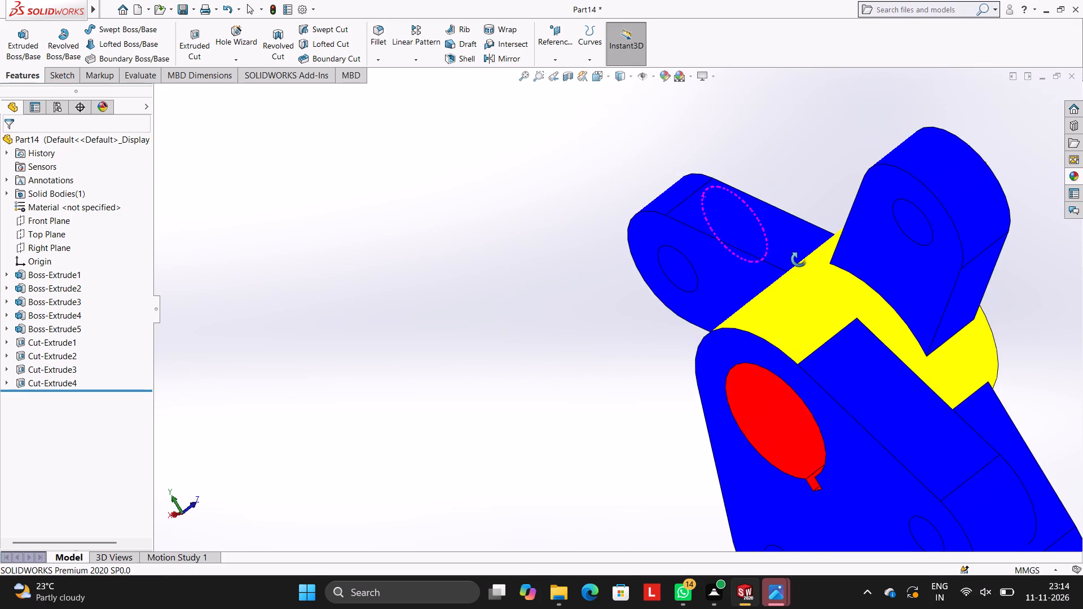
pyautogui.moveTo(799, 259); pyautogui.dragTo(758, 240, button='middle')
pyautogui.scroll(4, 756, 239)
pyautogui.moveTo(798, 242); pyautogui.dragTo(680, 226, button='middle')
pyautogui.scroll(-3, 734, 326)
pyautogui.scroll(4, 728, 332)
pyautogui.scroll(-4, 648, 350)
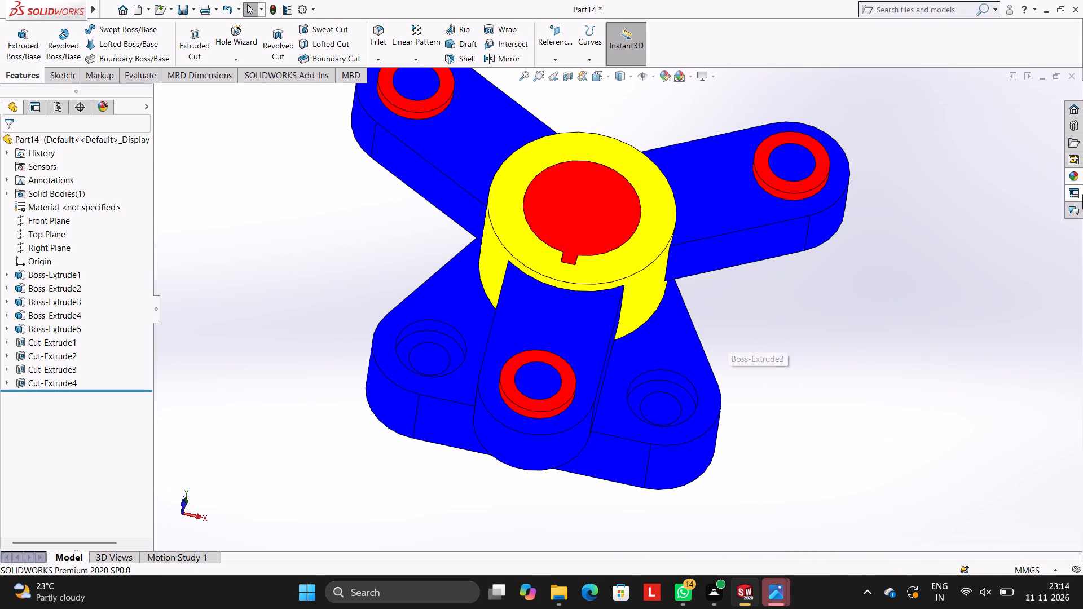
pyautogui.click(1078, 179)
pyautogui.scroll(-3, 980, 462)
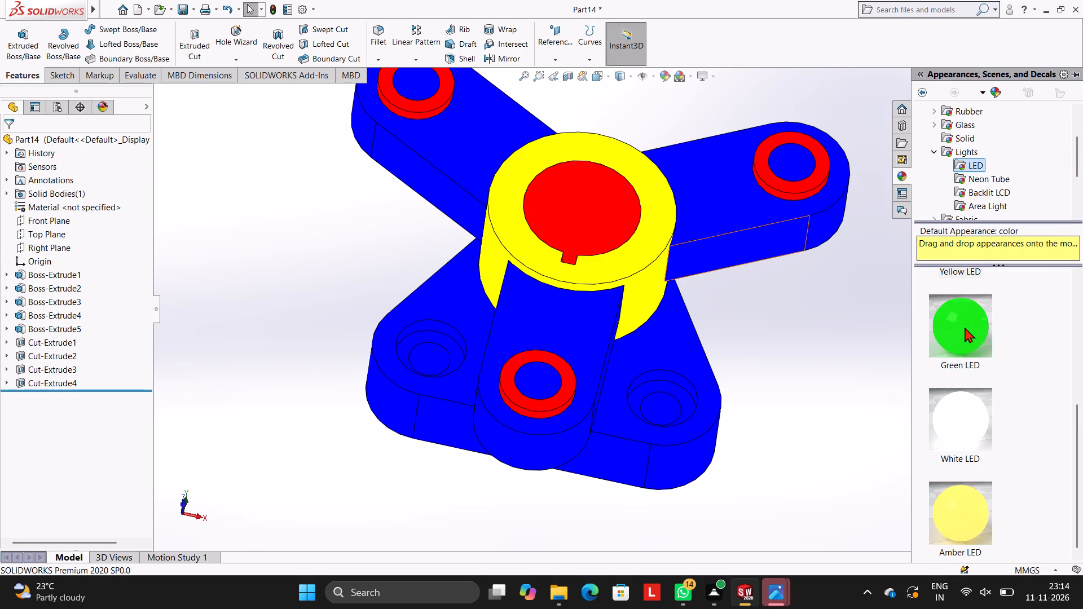
pyautogui.moveTo(965, 327); pyautogui.dragTo(679, 390)
pyautogui.click(679, 390)
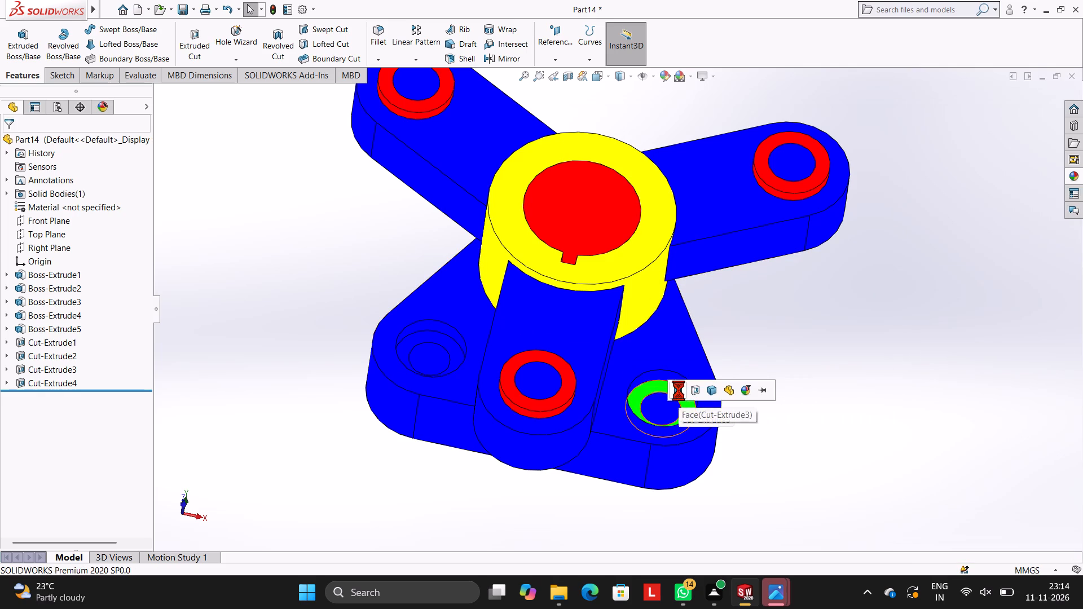
# Apply the Green LED appearance to the whole cut feature forming the plate's two circular corner recesses.
pyautogui.click(1068, 174)
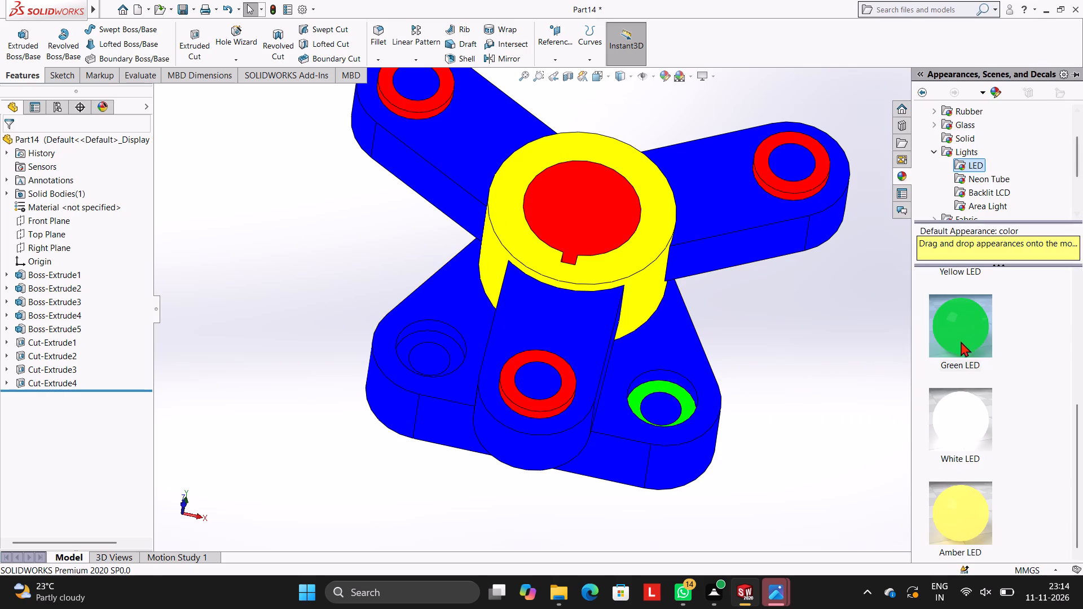
pyautogui.moveTo(963, 330); pyautogui.dragTo(444, 334)
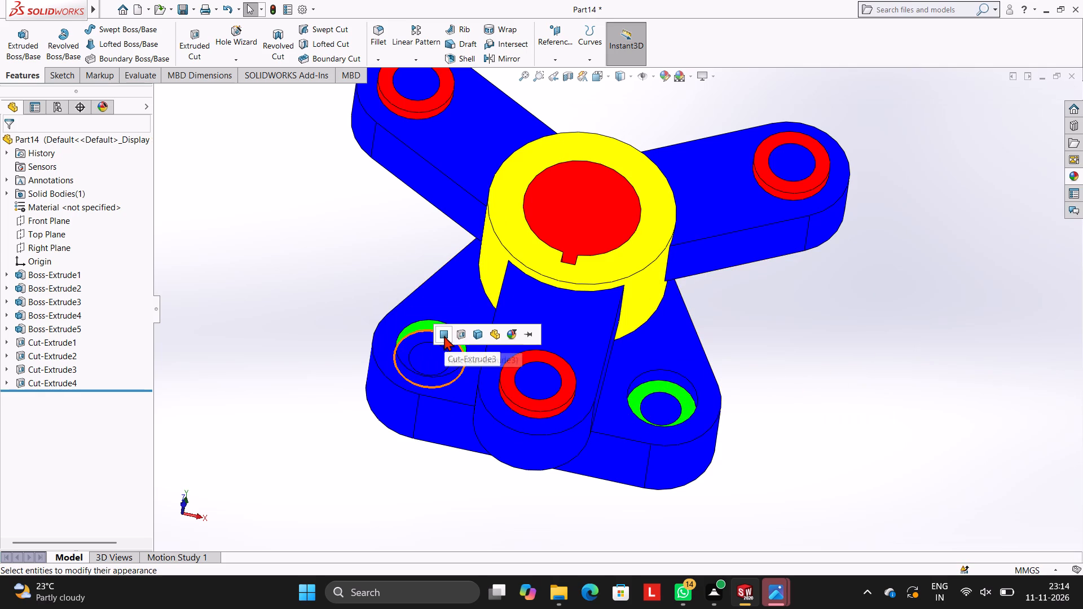
pyautogui.click(463, 335)
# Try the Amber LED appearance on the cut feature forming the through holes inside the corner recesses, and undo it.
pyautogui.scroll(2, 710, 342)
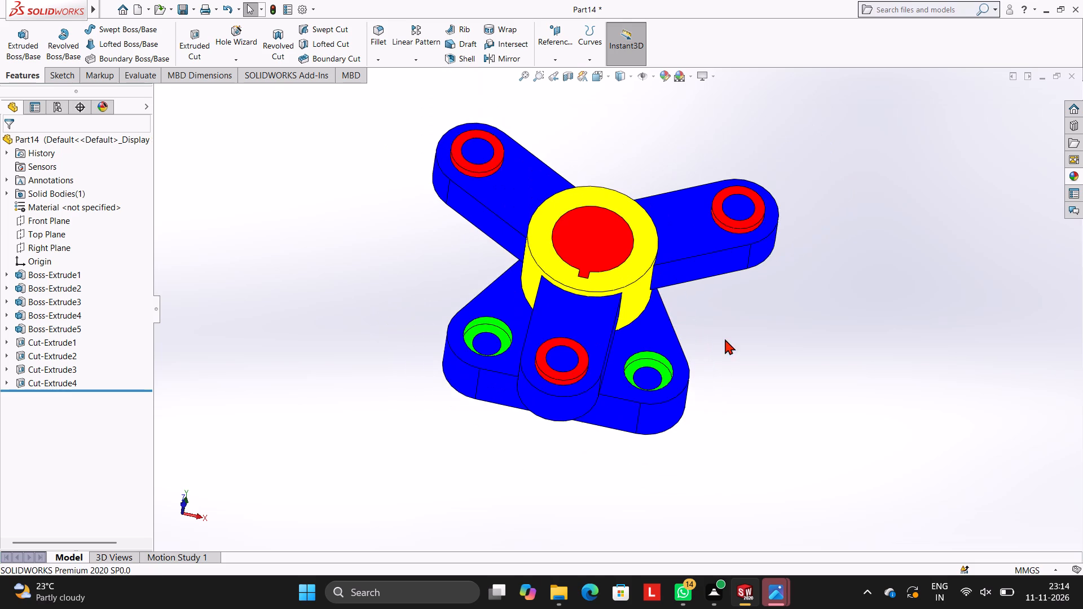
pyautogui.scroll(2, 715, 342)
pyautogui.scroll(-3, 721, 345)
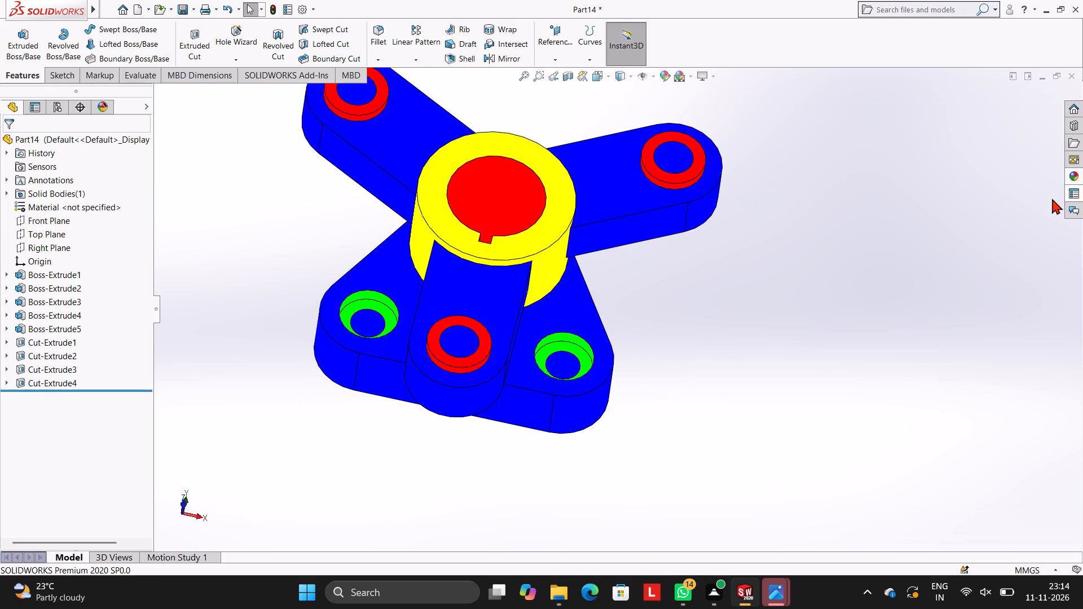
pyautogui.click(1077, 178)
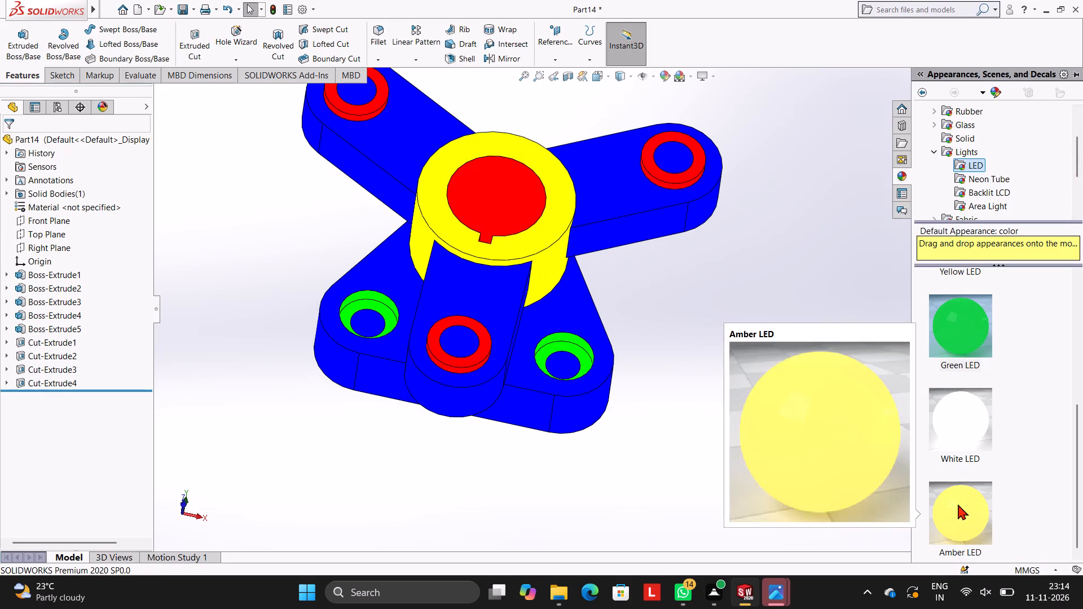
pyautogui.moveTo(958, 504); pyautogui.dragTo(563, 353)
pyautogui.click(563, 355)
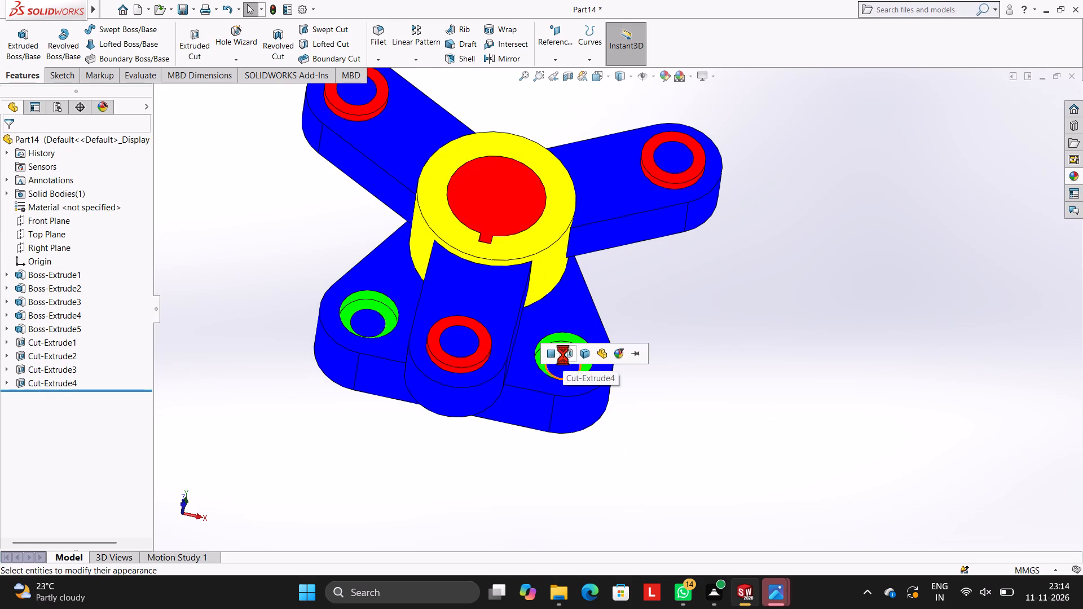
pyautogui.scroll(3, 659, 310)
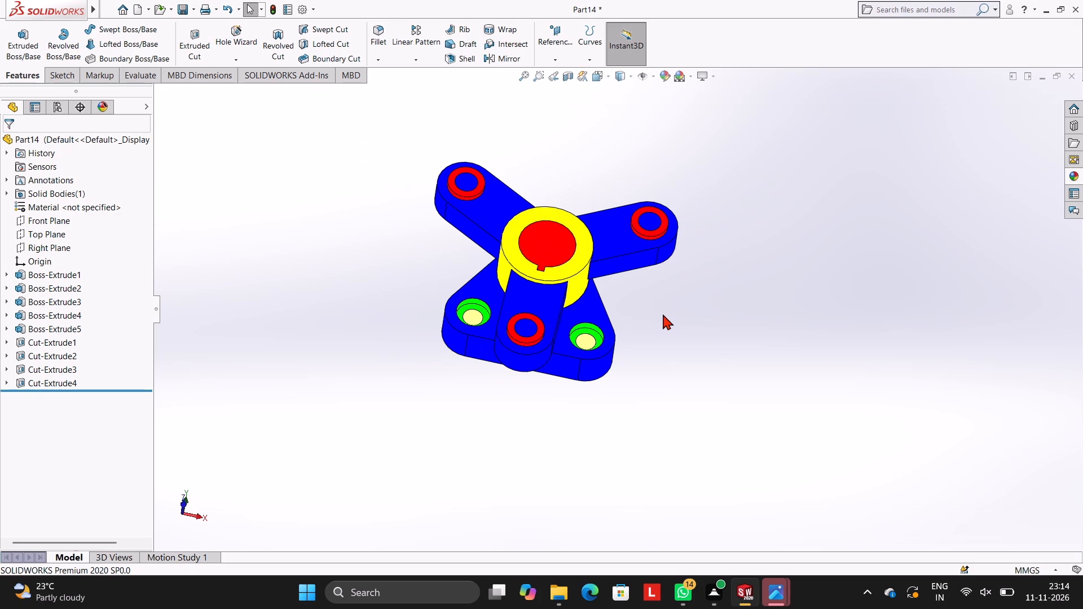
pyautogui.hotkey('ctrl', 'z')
# Apply the Red LED appearance to the cut feature forming the through holes inside the corner recesses.
pyautogui.scroll(-4, 633, 318)
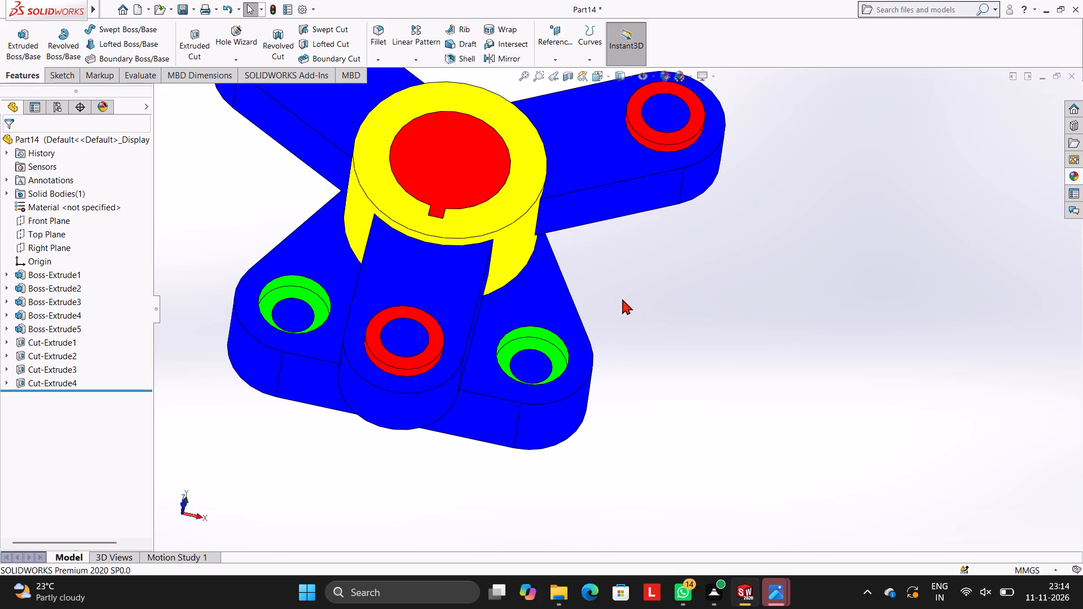
pyautogui.click(1075, 171)
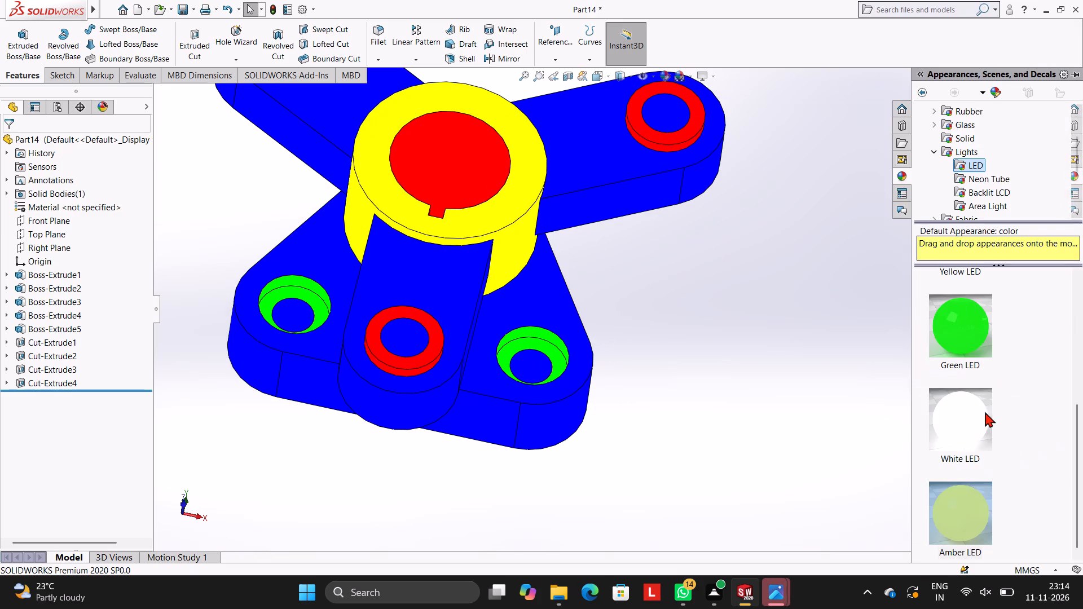
pyautogui.scroll(-1, 957, 438)
pyautogui.scroll(2, 961, 418)
pyautogui.moveTo(962, 304); pyautogui.dragTo(533, 365)
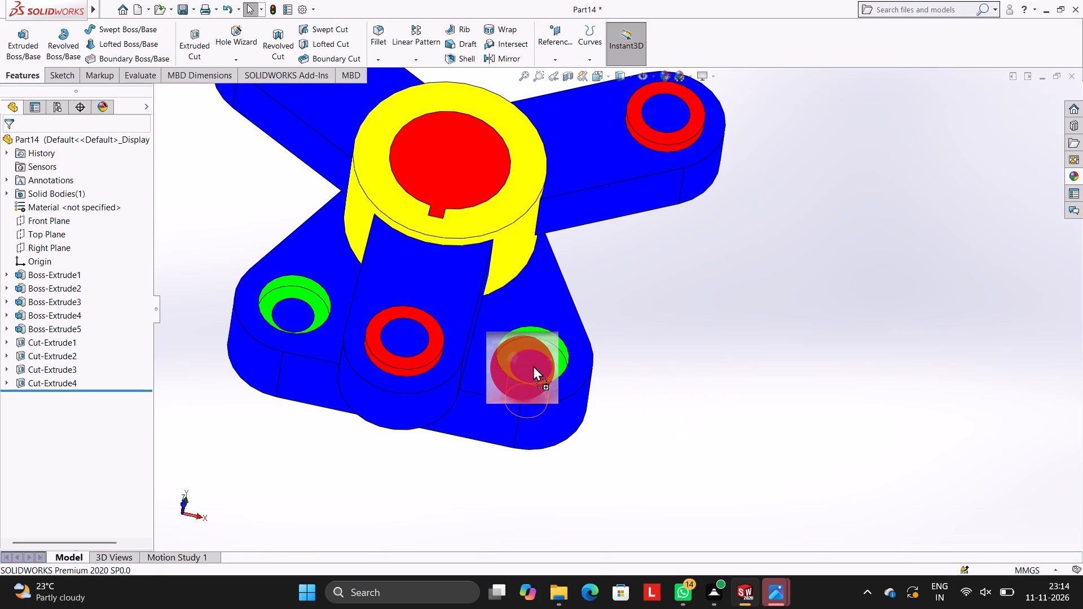
pyautogui.moveTo(533, 365); pyautogui.dragTo(532, 364)
pyautogui.click(532, 364)
# Apply the Yellow LED appearance to the cut feature forming the holes through the three arms.
pyautogui.scroll(4, 522, 332)
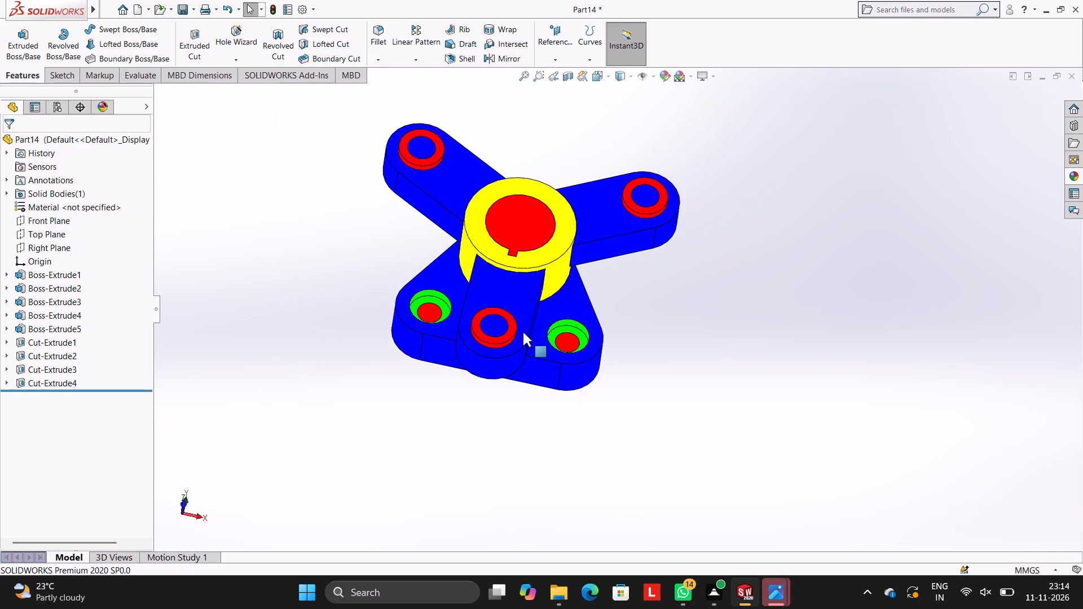
pyautogui.scroll(-3, 560, 312)
pyautogui.click(1076, 171)
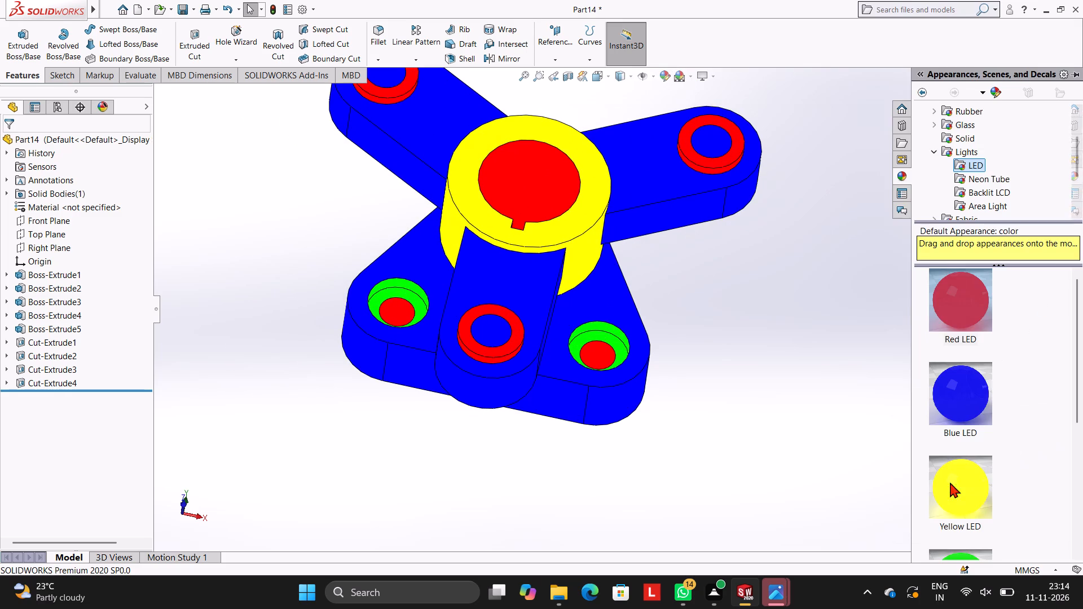
pyautogui.moveTo(959, 491); pyautogui.dragTo(717, 130)
pyautogui.click(717, 130)
# Examine the coloured bracket from several angles, checking the boss bore, arm holes and corner recesses.
pyautogui.scroll(4, 725, 145)
pyautogui.moveTo(771, 282); pyautogui.dragTo(742, 354, button='middle')
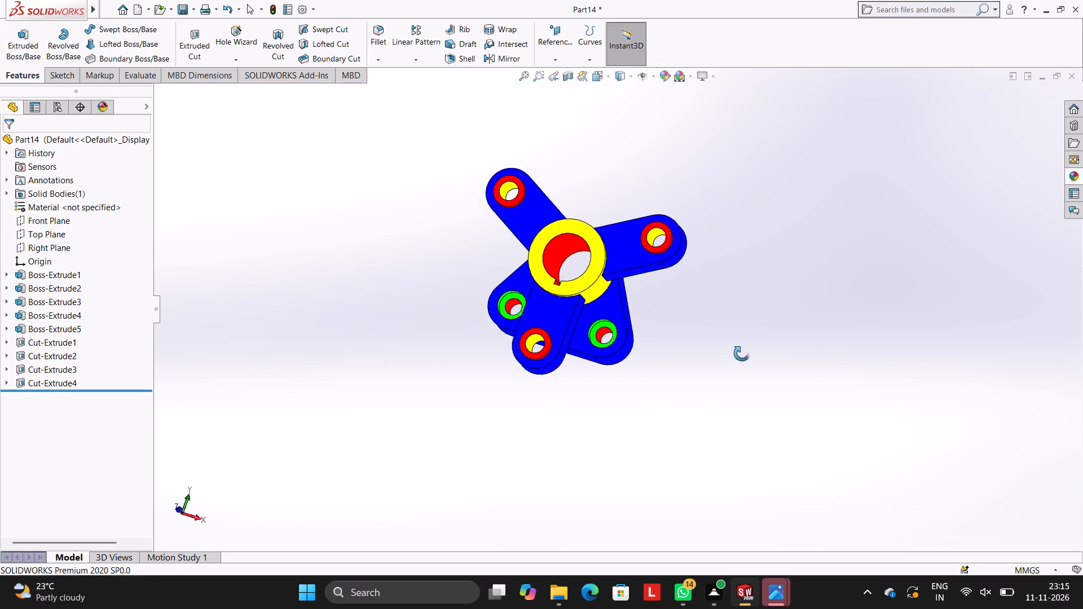
pyautogui.moveTo(742, 354); pyautogui.dragTo(760, 293, button='middle')
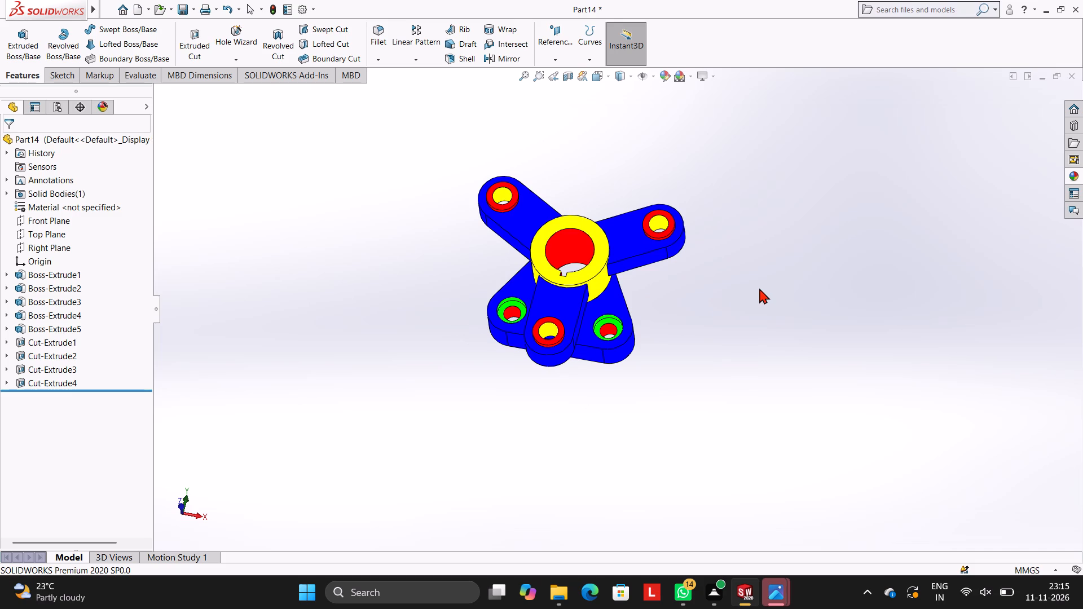
pyautogui.scroll(2, 553, 256)
pyautogui.scroll(-4, 554, 256)
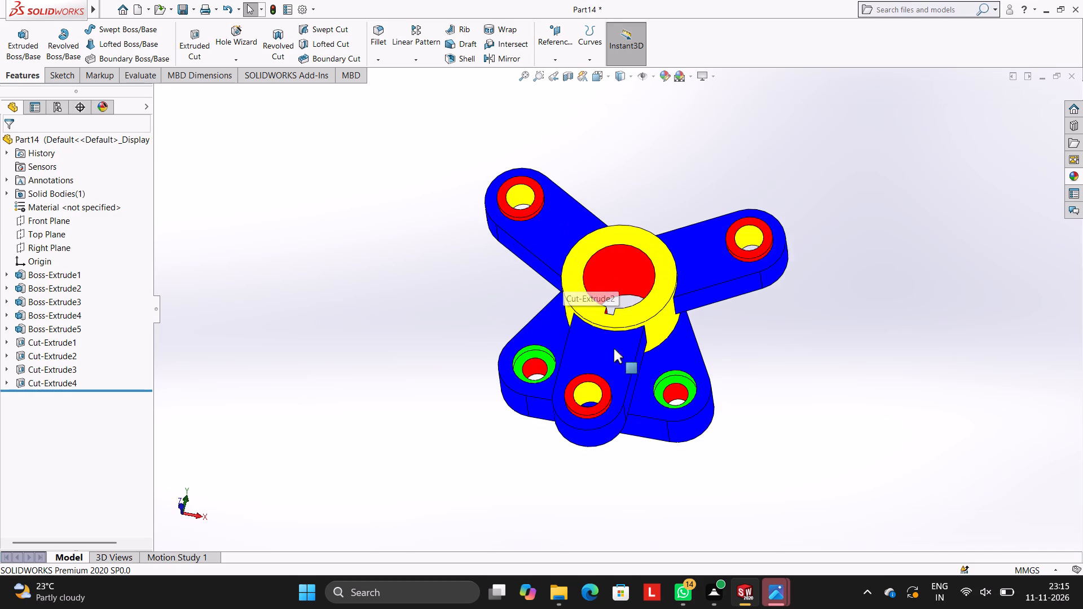
pyautogui.scroll(-2, 655, 352)
pyautogui.moveTo(752, 332); pyautogui.dragTo(760, 271, button='middle')
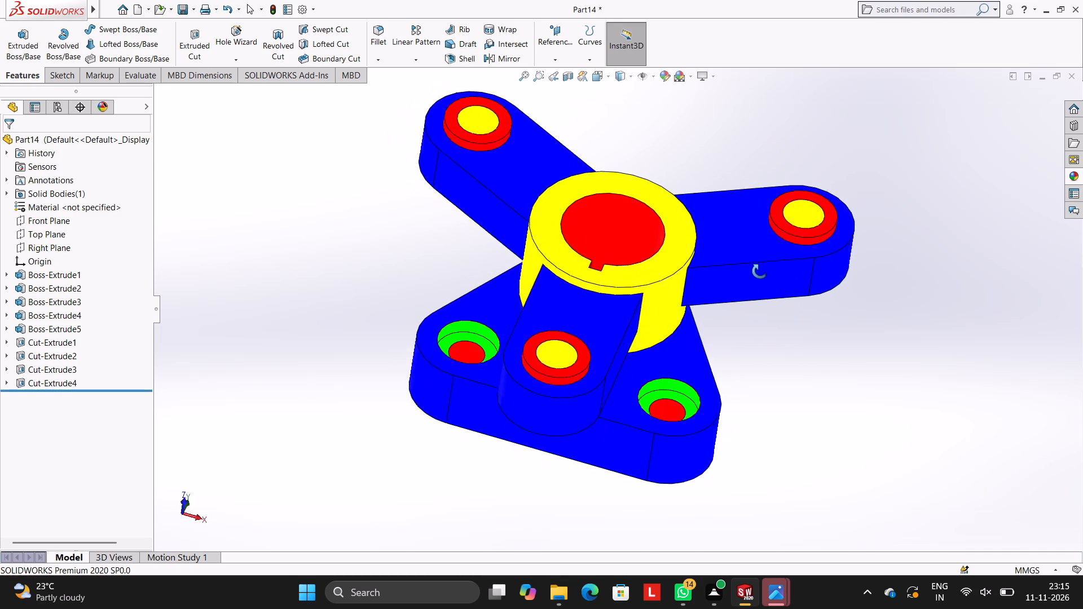
pyautogui.moveTo(760, 271); pyautogui.dragTo(750, 293, button='middle')
pyautogui.scroll(3, 750, 294)
pyautogui.moveTo(743, 292); pyautogui.dragTo(746, 329, button='middle')
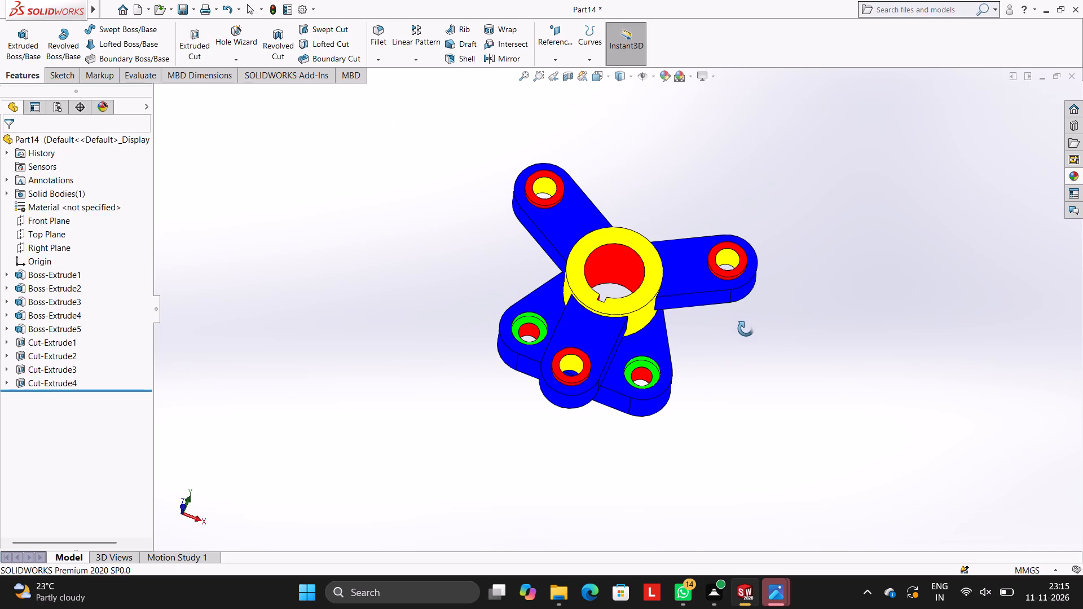
pyautogui.moveTo(746, 329); pyautogui.dragTo(747, 331, button='middle')
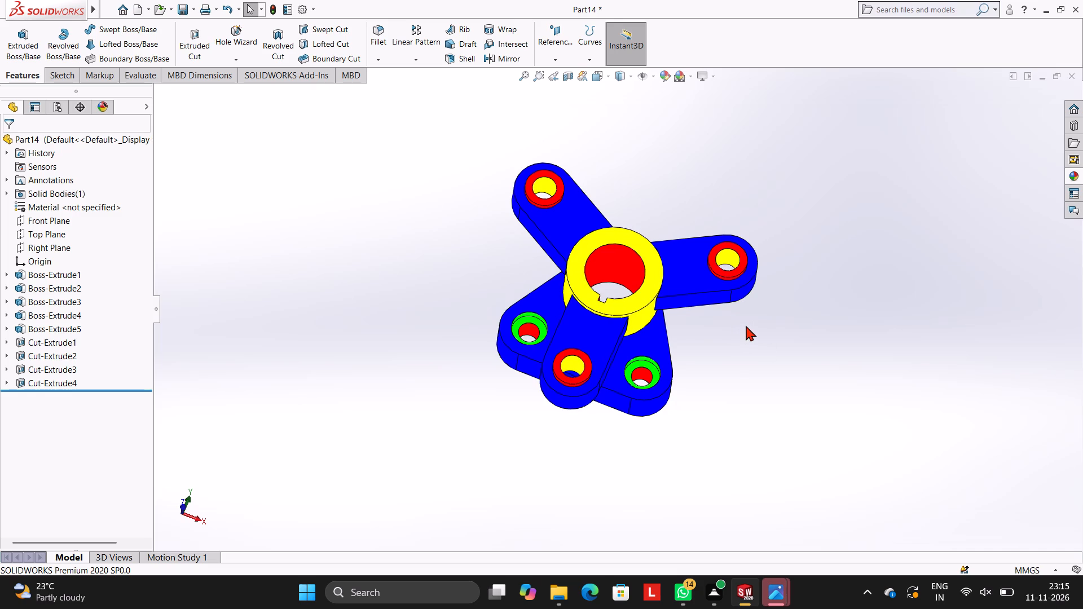
pyautogui.scroll(2, 598, 305)
pyautogui.scroll(-2, 602, 299)
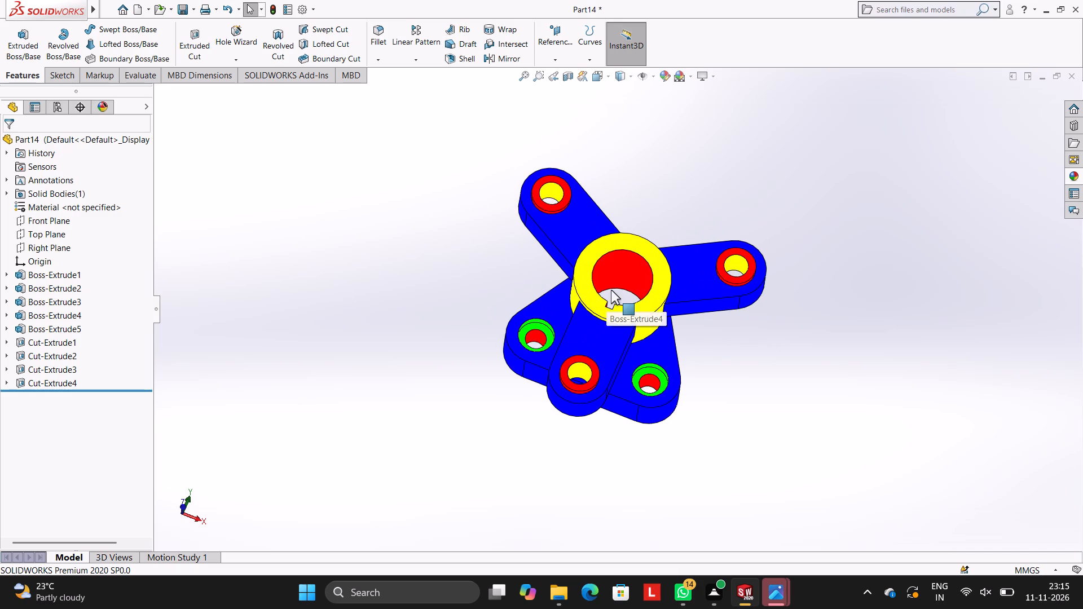
pyautogui.scroll(-2, 646, 298)
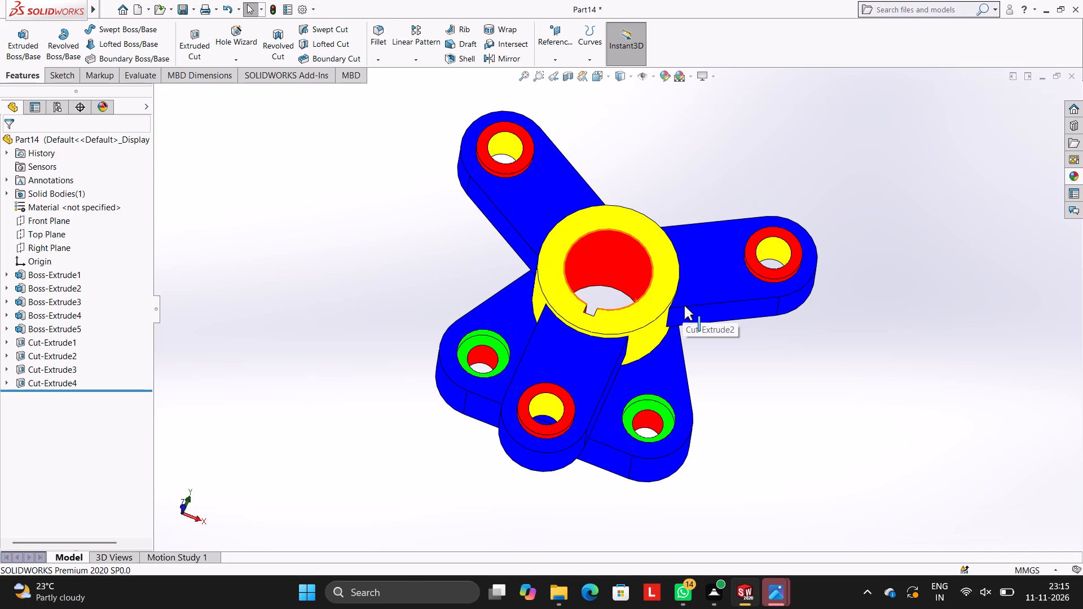
# Save the part in the Documents folder as THREE ARM HUB BRACKET WITH BOLT BOSSES.
pyautogui.hotkey('ctrl', 's')
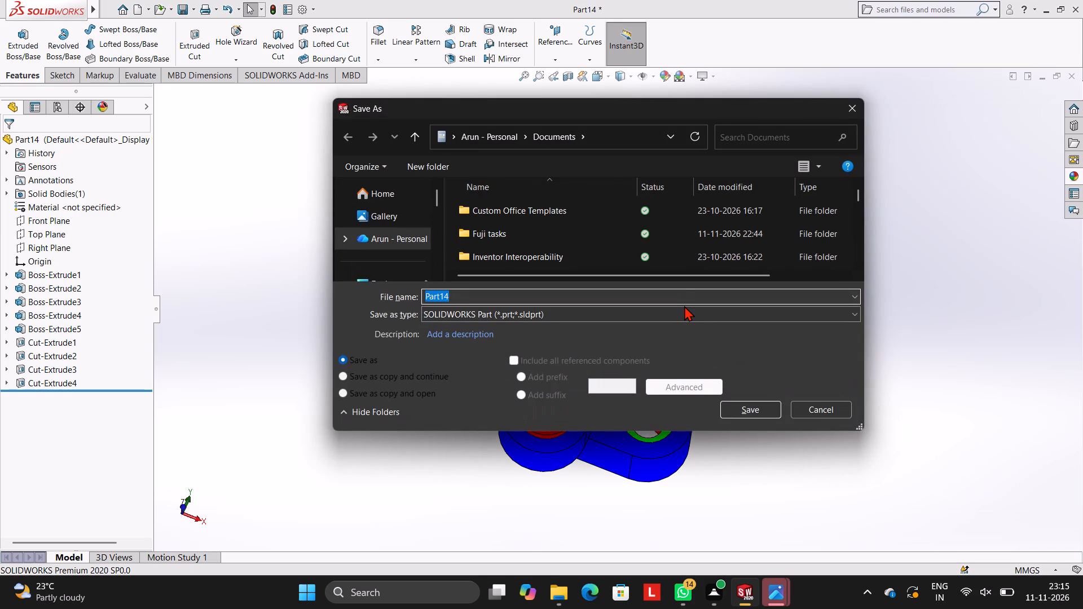
pyautogui.write('THREE')
pyautogui.press('space')
pyautogui.write('ARM')
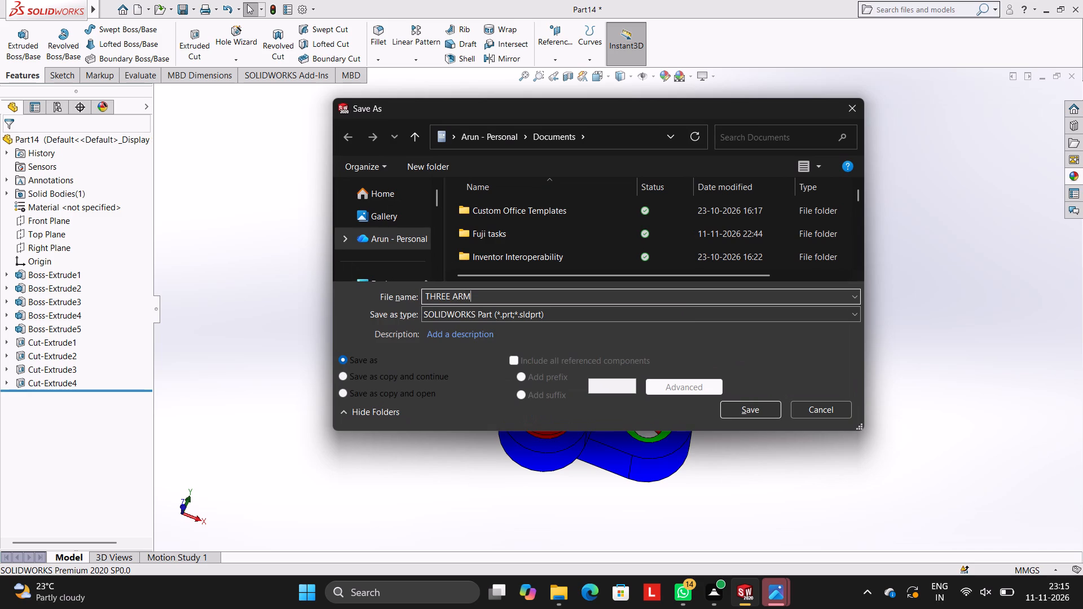
pyautogui.press('space')
pyautogui.write('HUB BRACKET')
pyautogui.press('space')
pyautogui.write('WITH')
pyautogui.press('space')
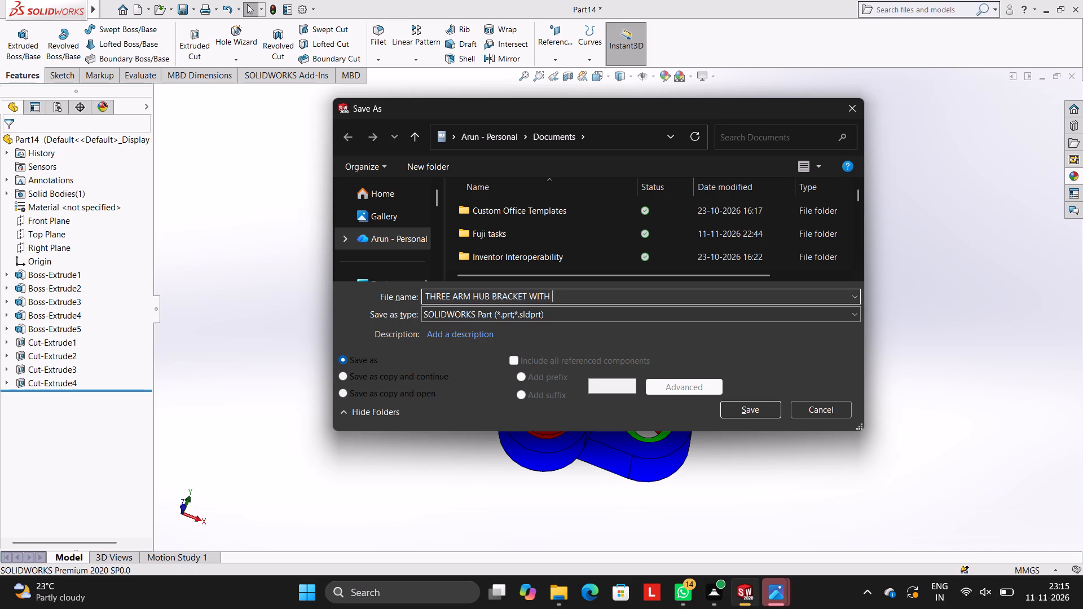
pyautogui.write('BOLT')
pyautogui.press('space')
pyautogui.write('BOSS')
pyautogui.write('ES')
pyautogui.press('space')
pyautogui.click(758, 407)
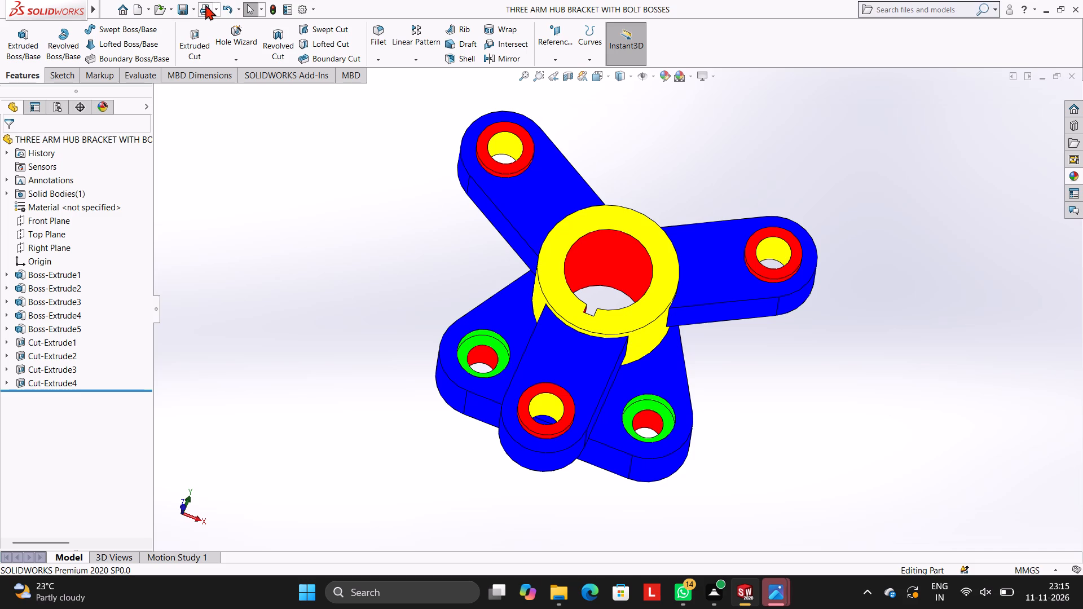
# Save a PDF copy of the bracket in the Documents folder under the same file name.
pyautogui.click(194, 5)
pyautogui.click(198, 34)
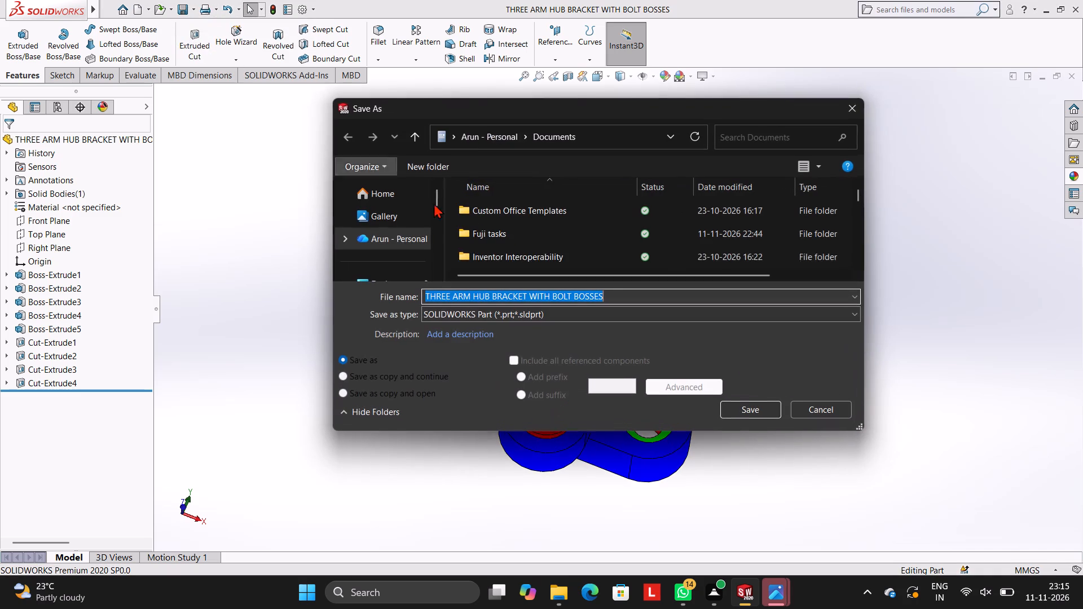
pyautogui.click(592, 312)
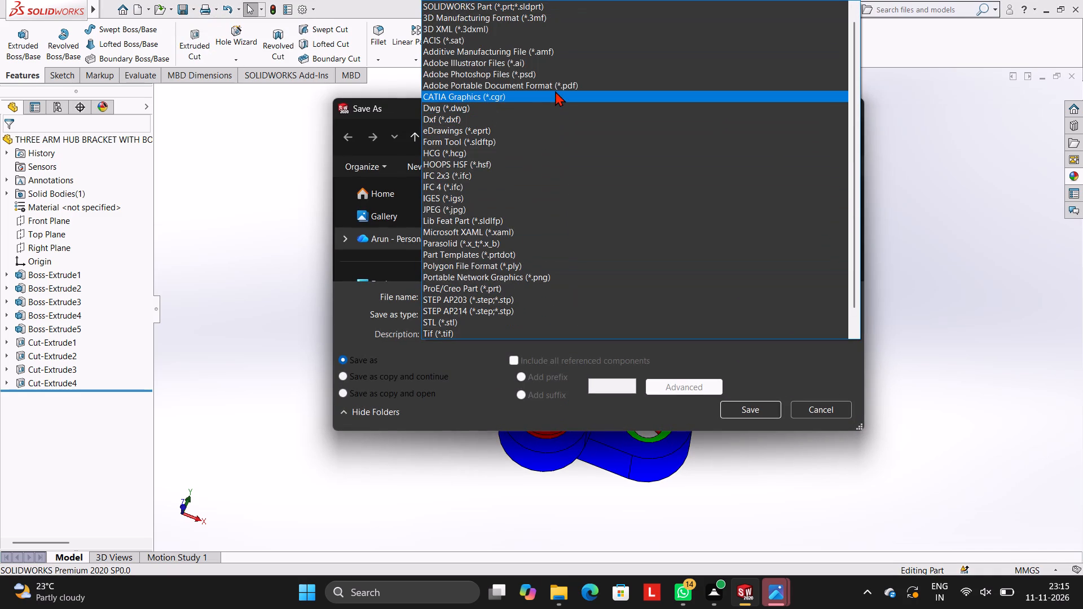
pyautogui.click(556, 83)
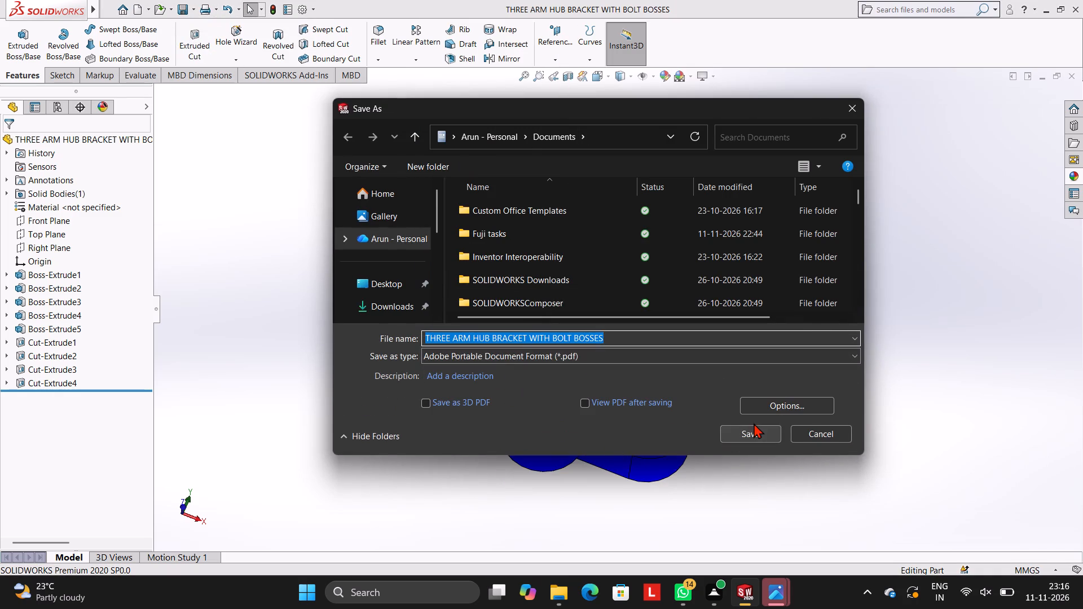
pyautogui.click(751, 432)
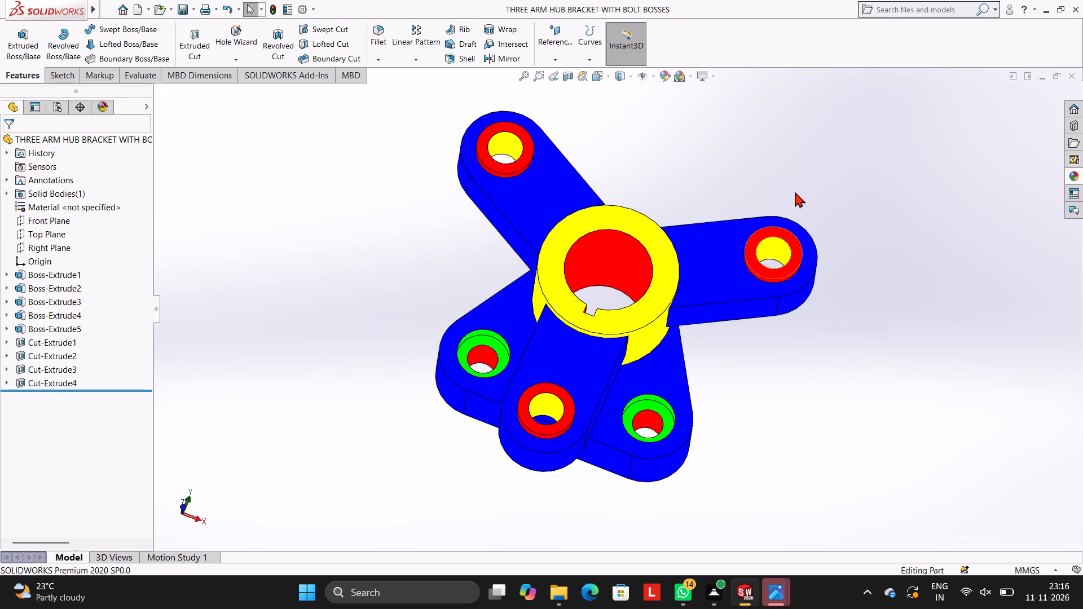